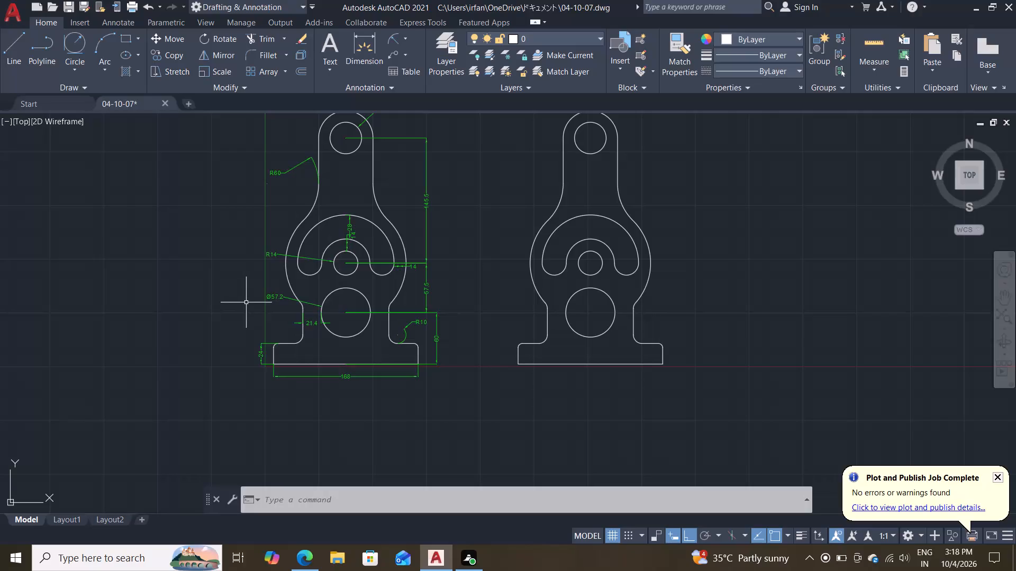
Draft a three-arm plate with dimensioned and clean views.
Create a new blank drawing alongside the open 04-10-07 drawing.
left_click(191, 105)
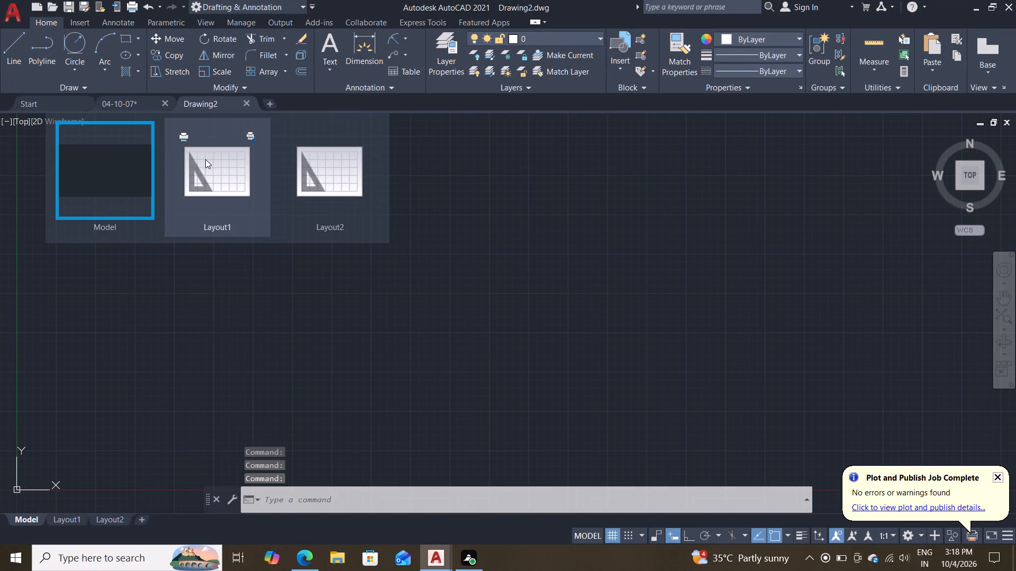
Configure the drawing units to a length precision of 0.0 and an insertion scale of millimeters.
key("u")
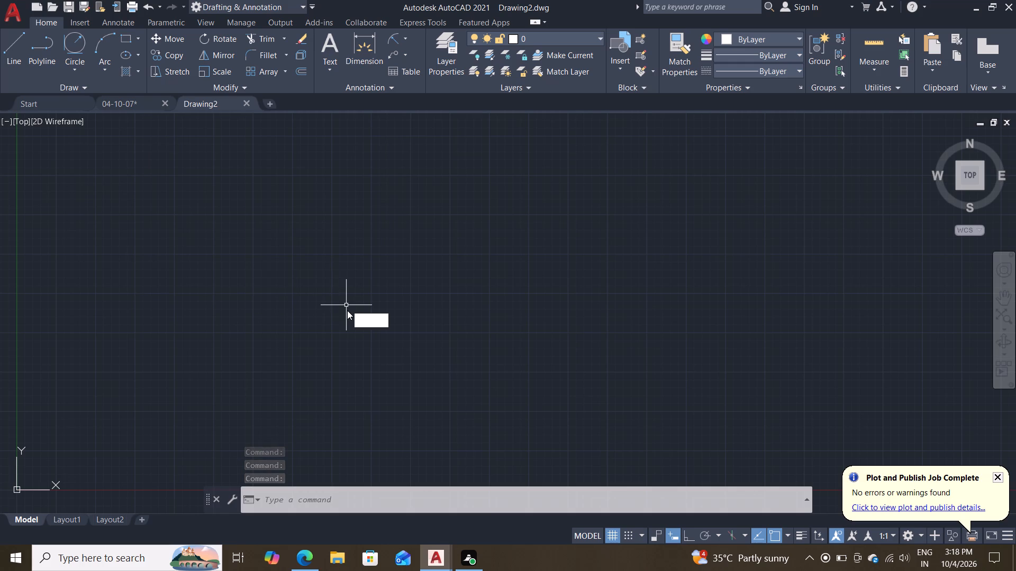
key("n")
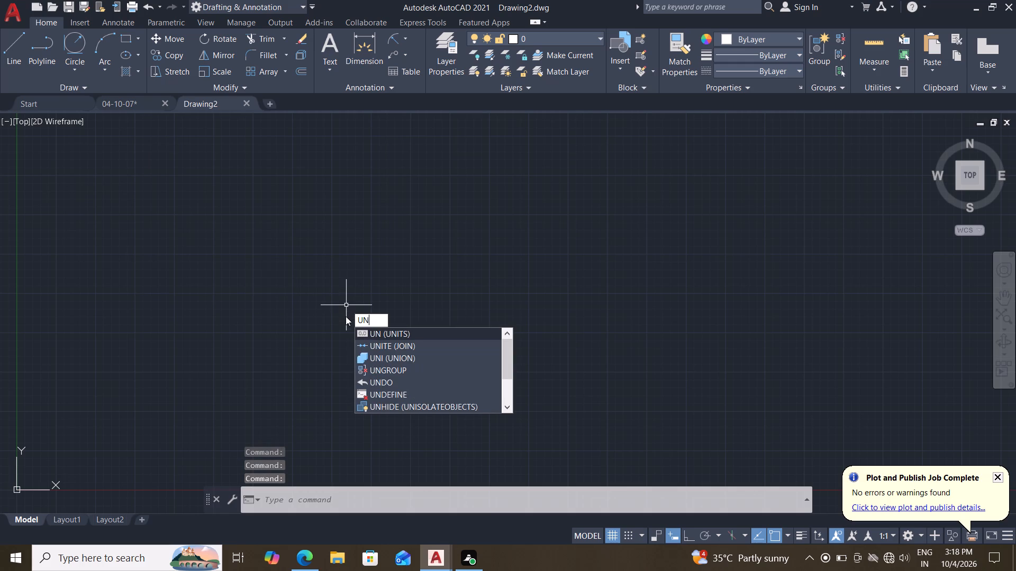
key("Return")
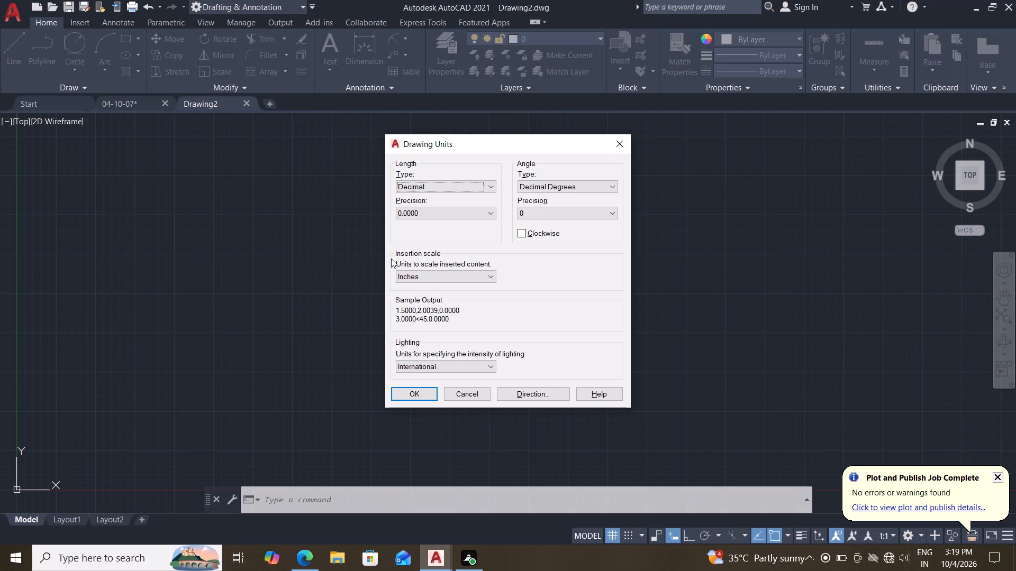
left_click(425, 213)
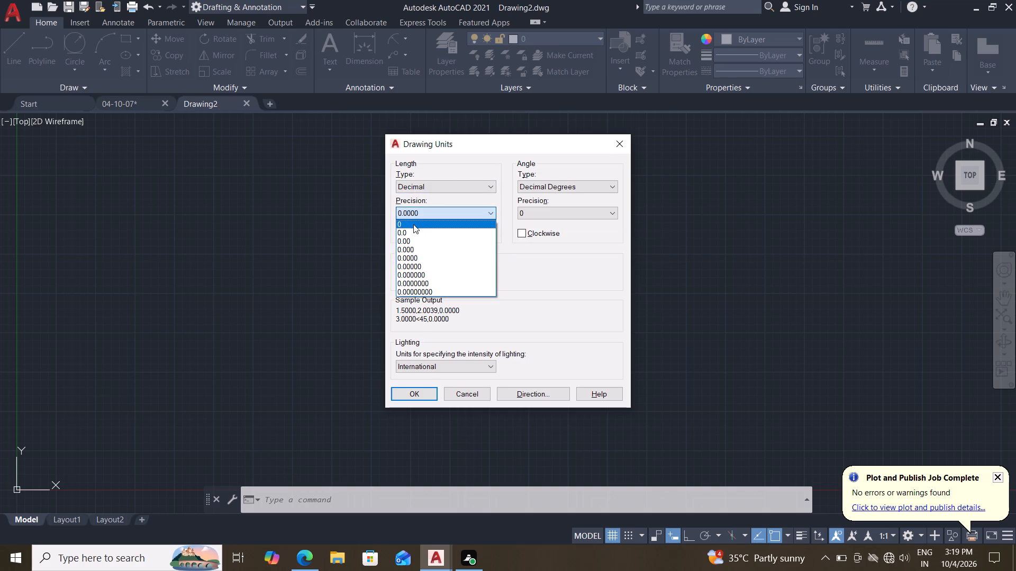
left_click(409, 232)
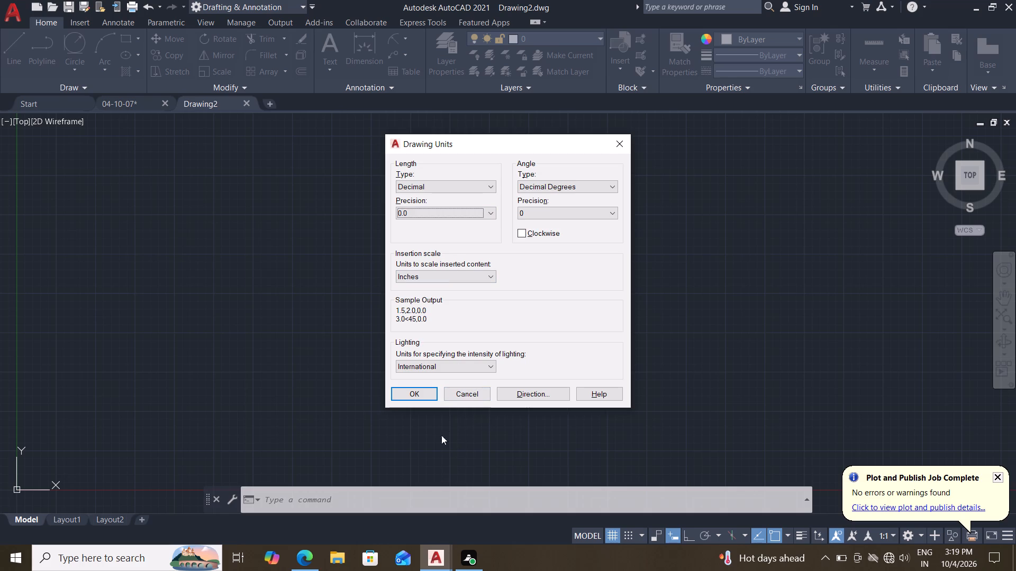
left_click(439, 280)
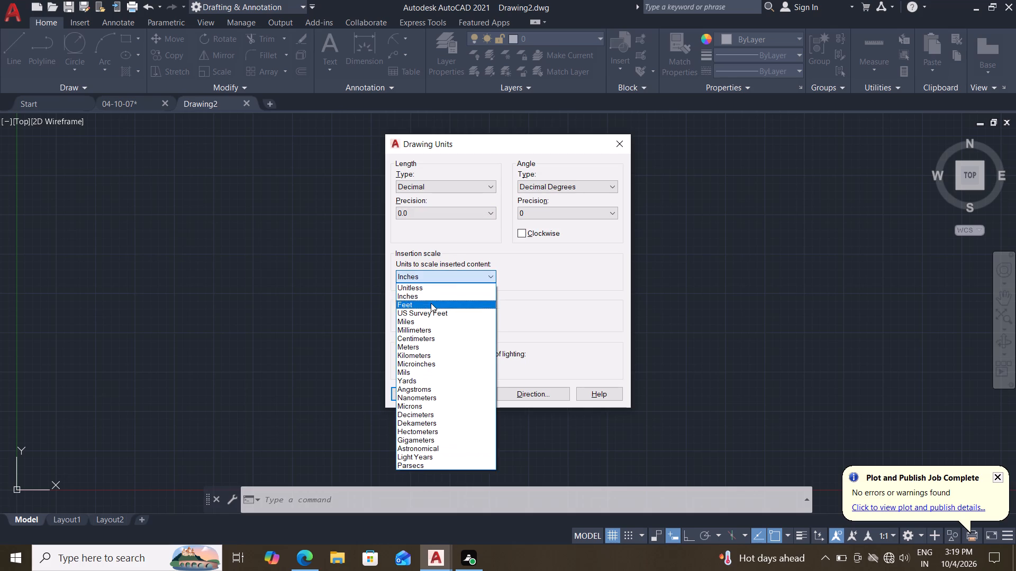
left_click(425, 334)
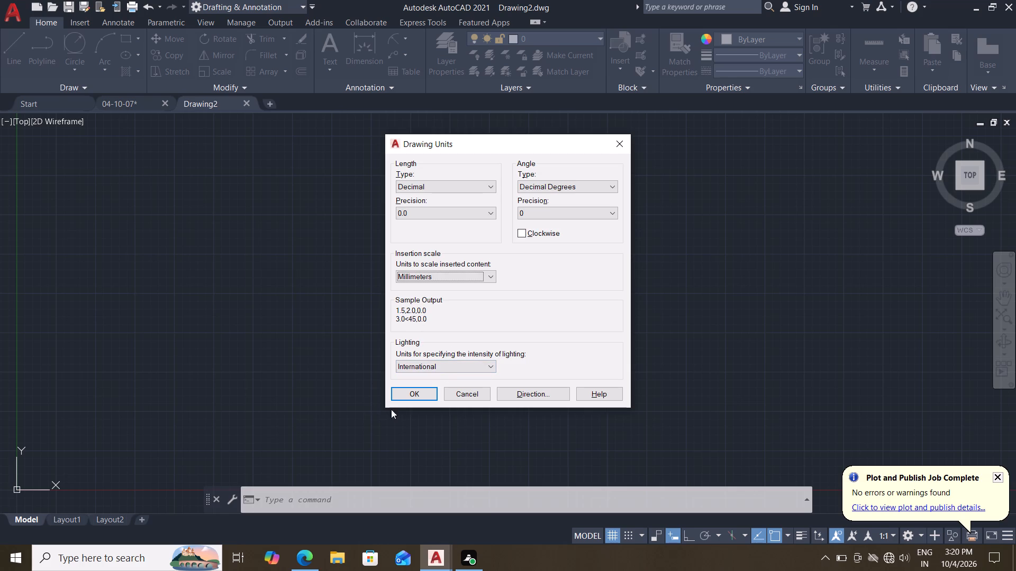
left_click(424, 394)
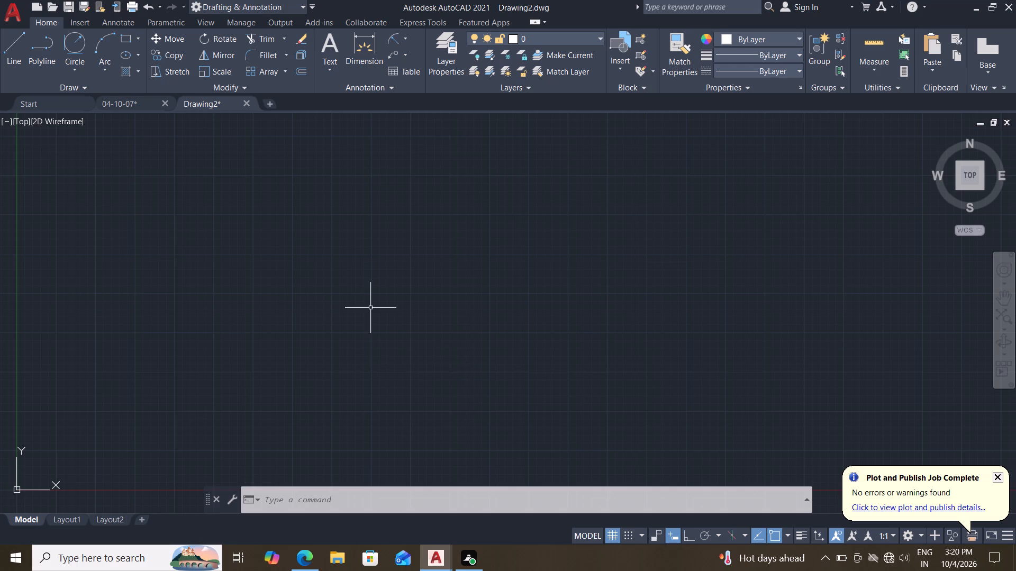
Modify the Standard dimension style, choosing ByBlock for the dimension lines' linetype and lineweight, with neither dimension line suppressed.
key("d")
key("Return")
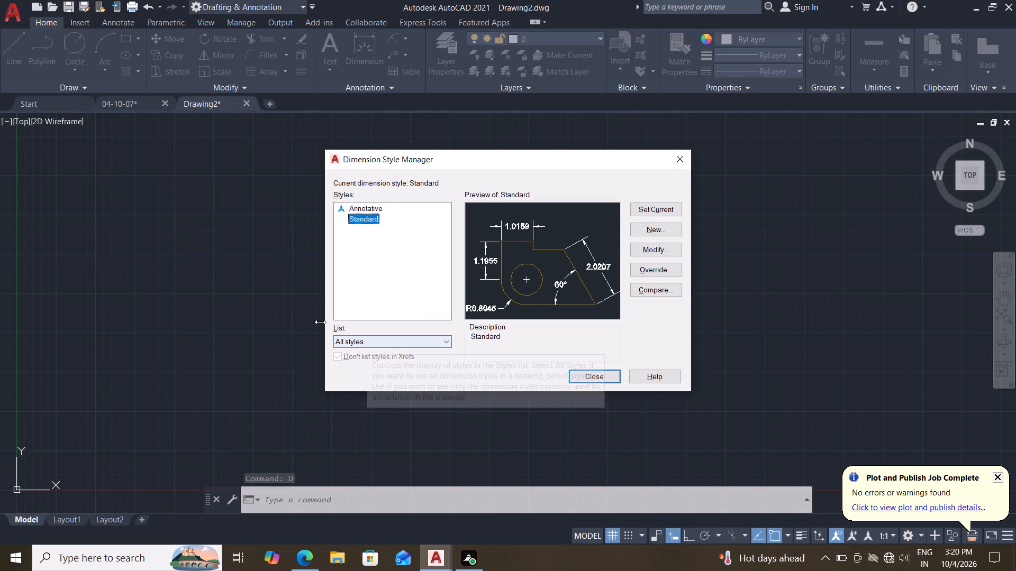
left_click(672, 250)
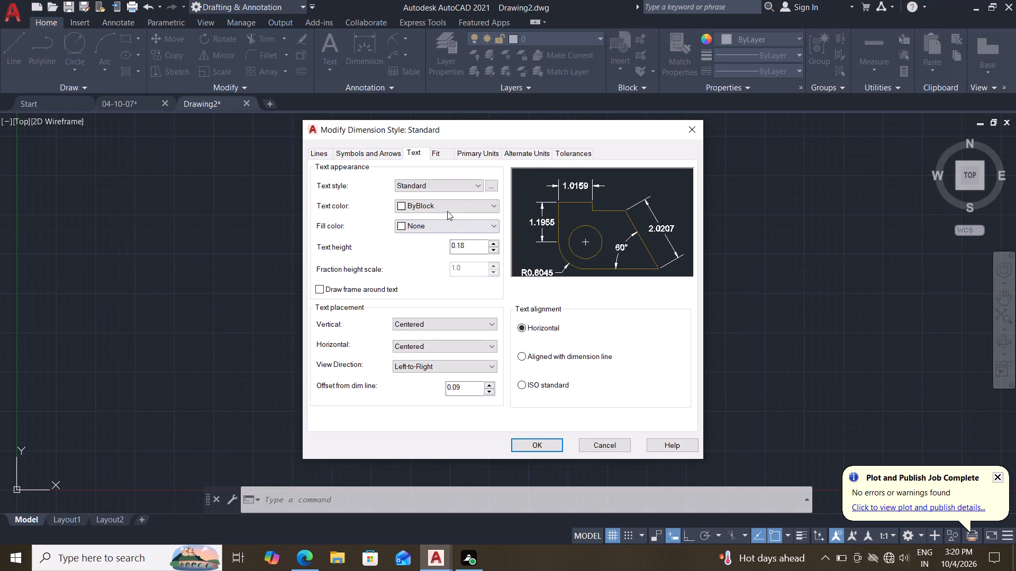
left_click(319, 152)
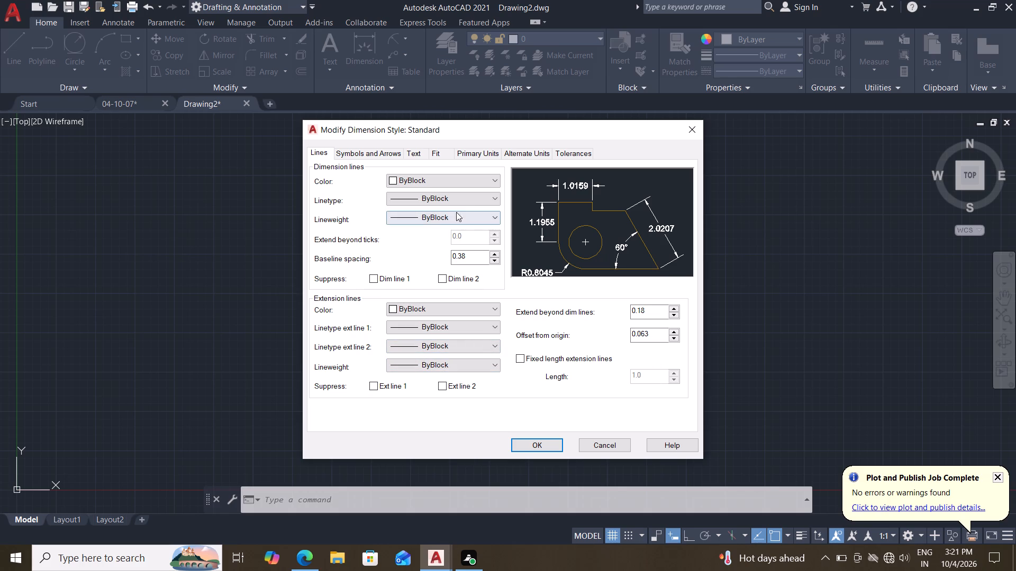
left_click(469, 203)
left_click(439, 217)
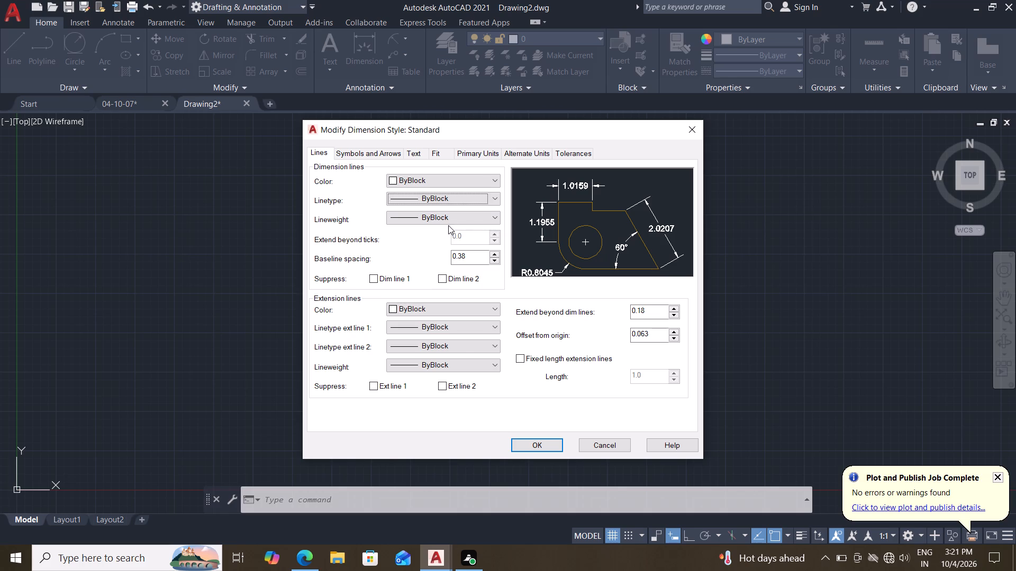
left_click(449, 224)
left_click(433, 240)
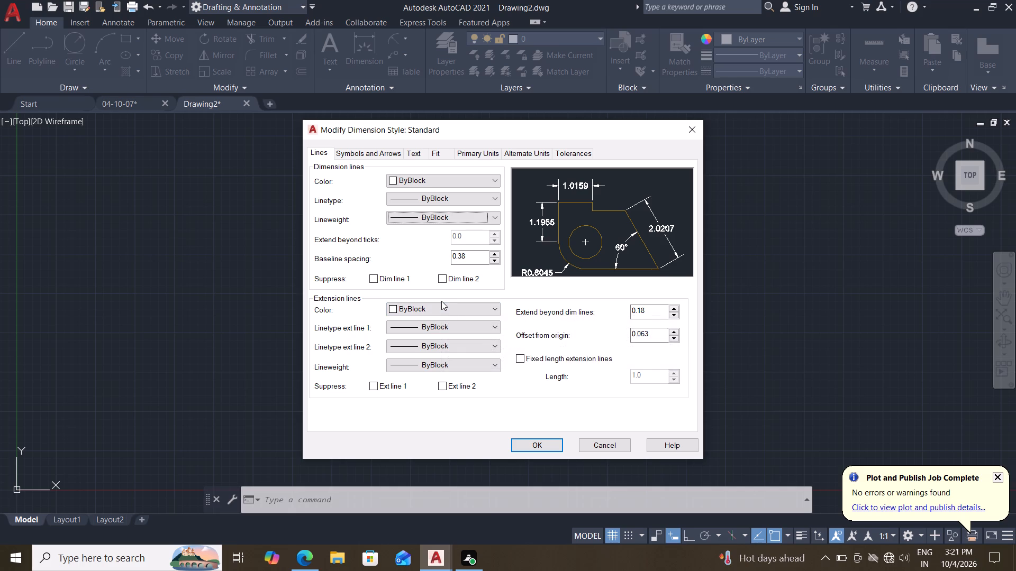
double_click(443, 273)
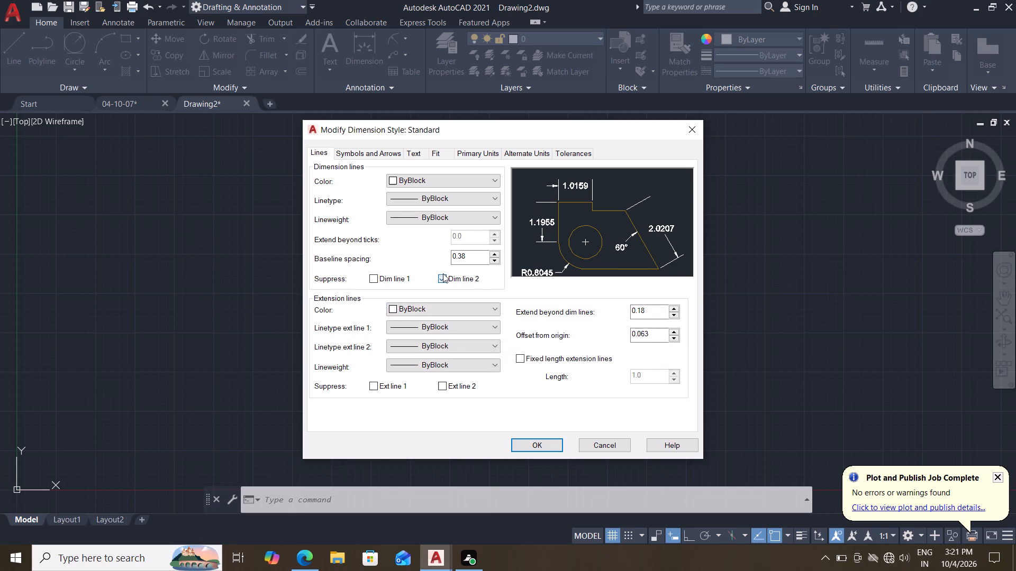
double_click(392, 275)
Choose ByBlock for the extension lines' color, second linetype and lineweight, with neither extension line suppressed.
left_click(473, 310)
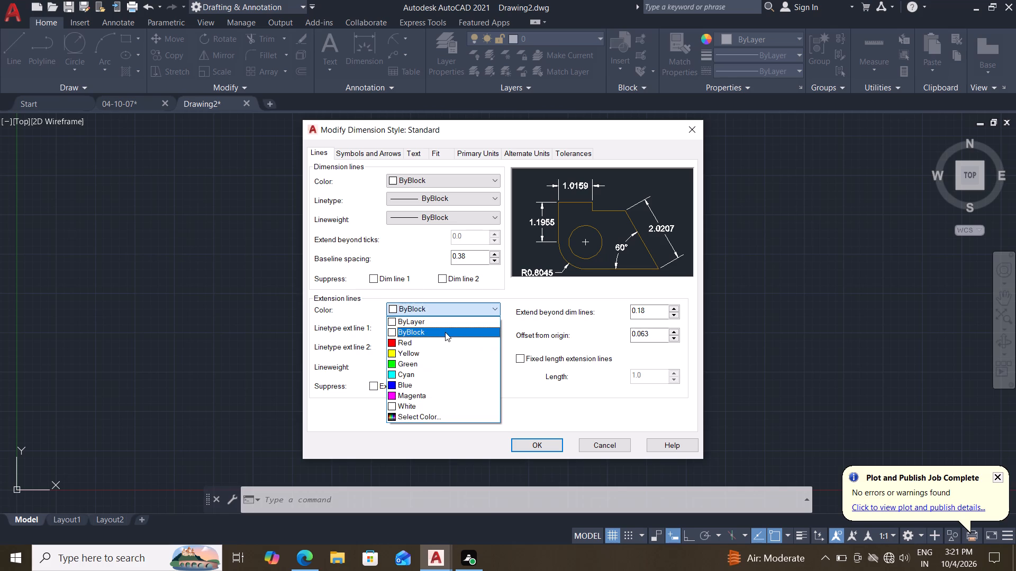
left_click(445, 332)
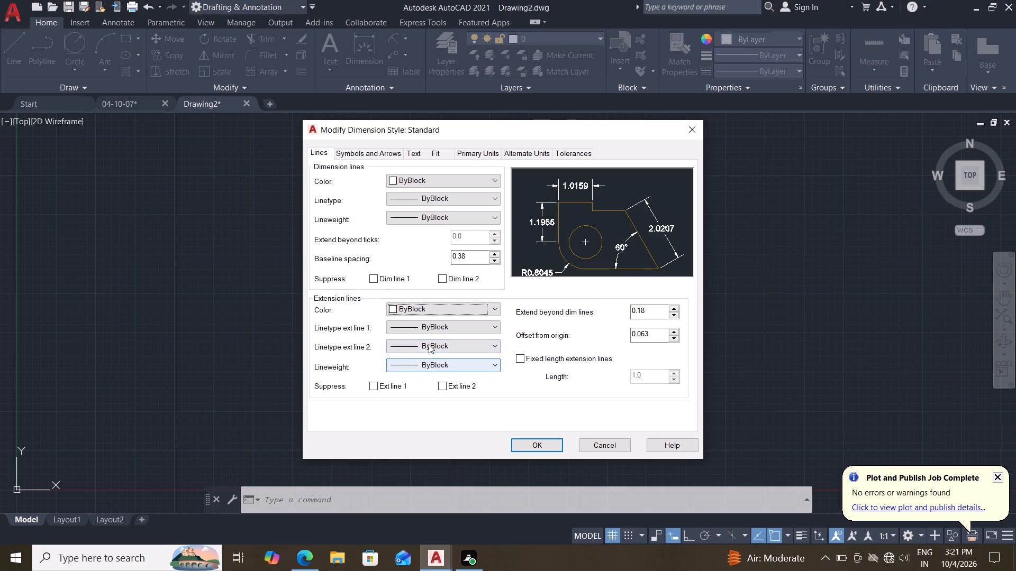
left_click(439, 345)
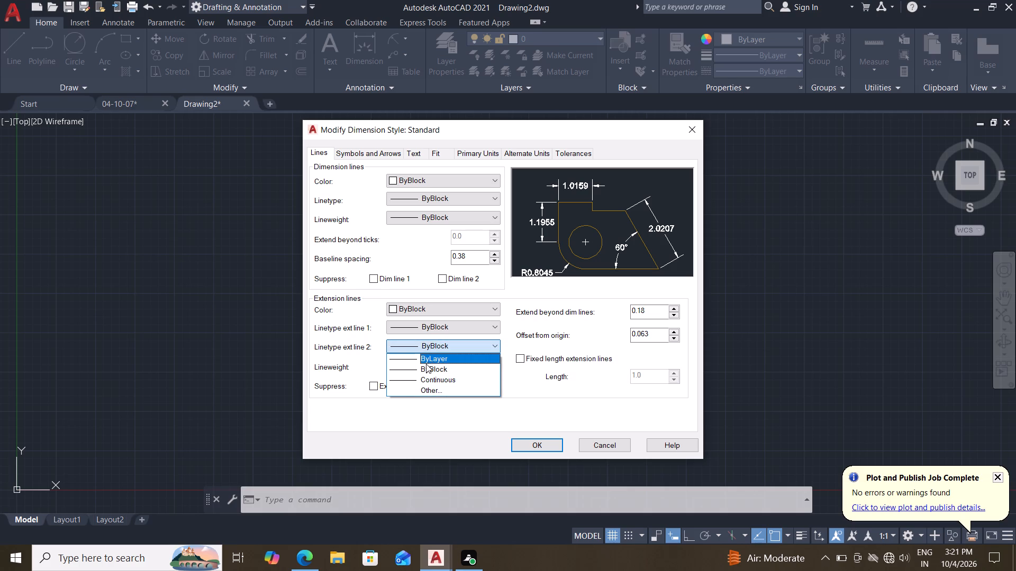
left_click(426, 367)
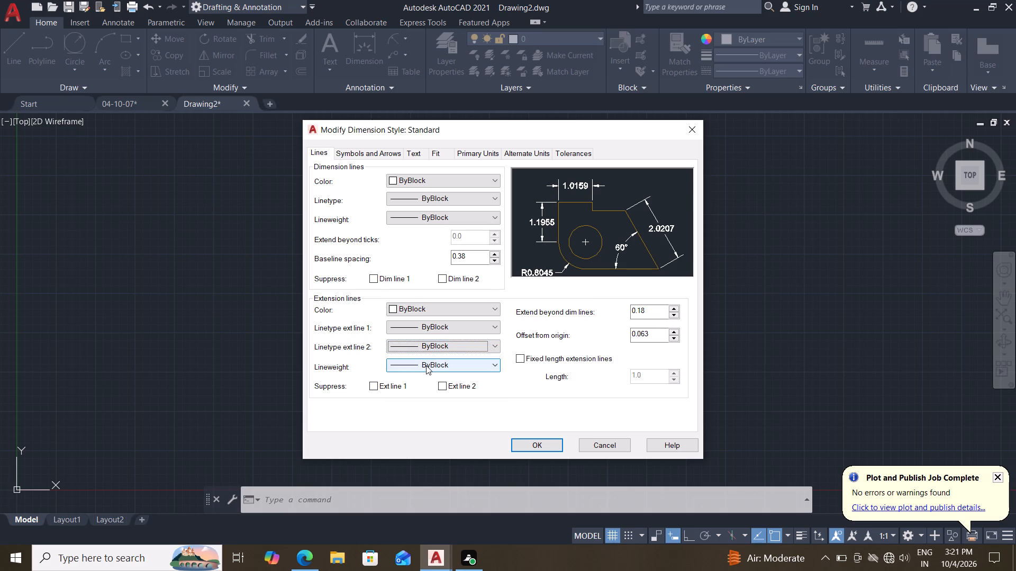
left_click(445, 358)
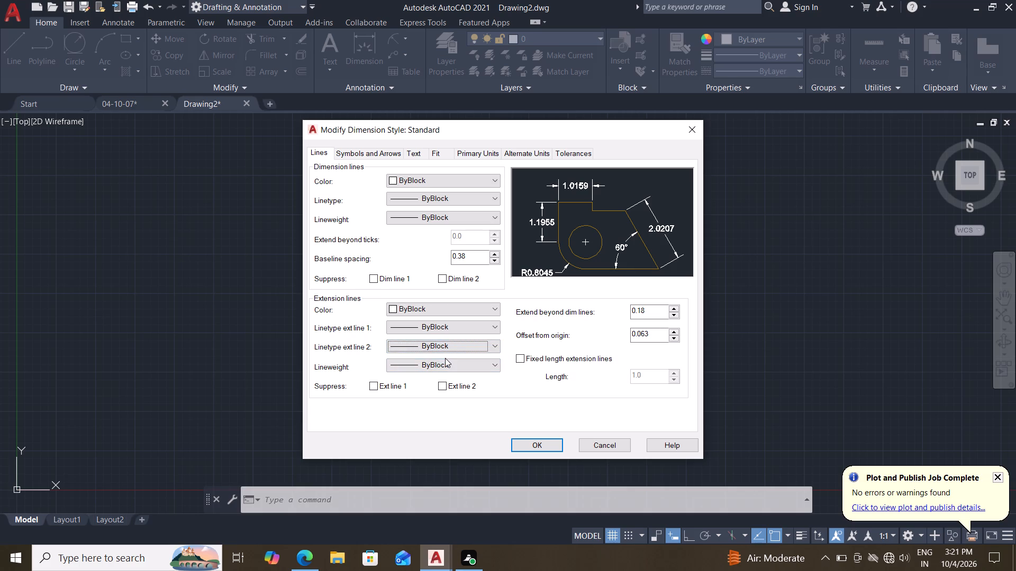
left_click(442, 367)
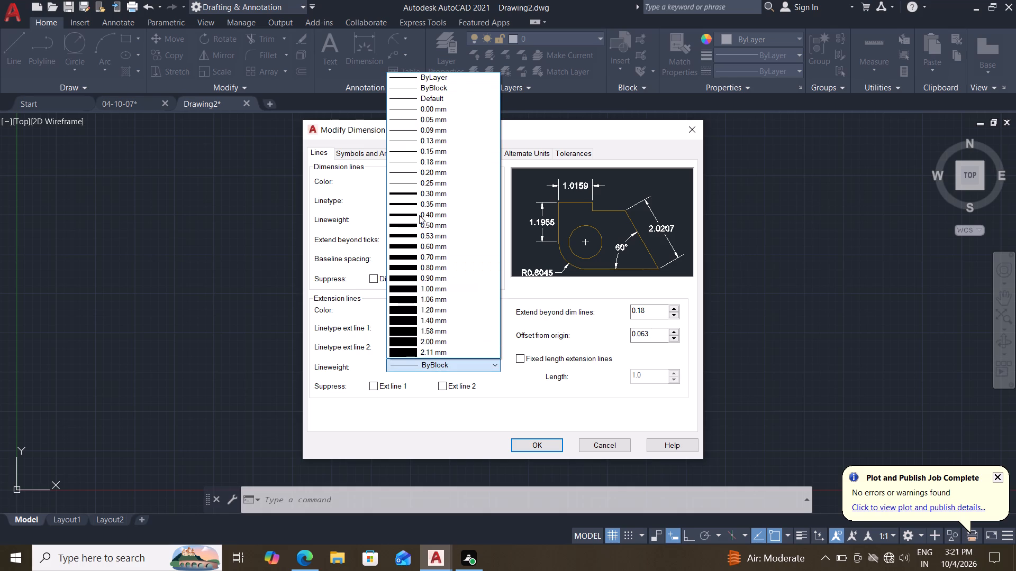
left_click(405, 89)
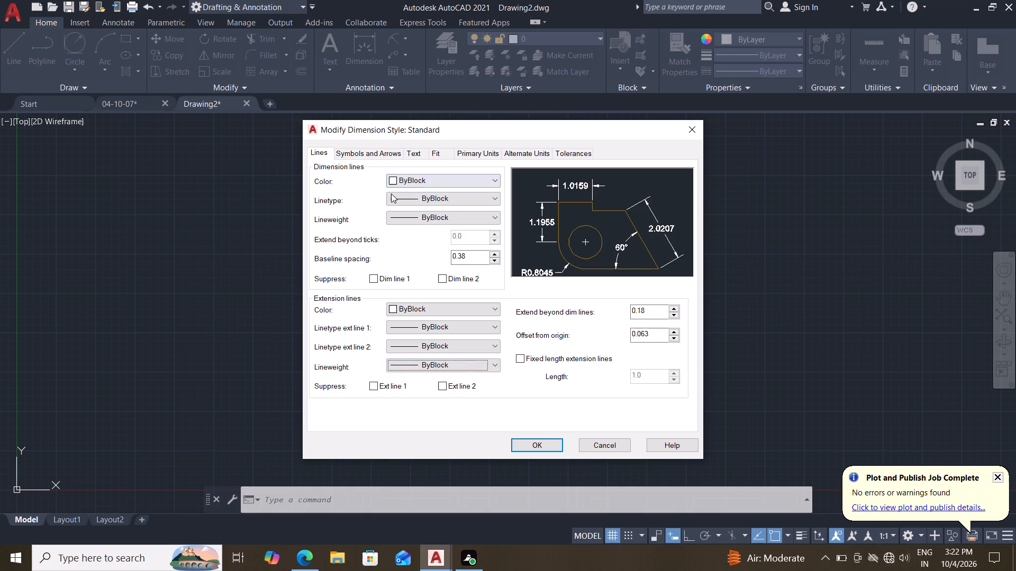
double_click(385, 388)
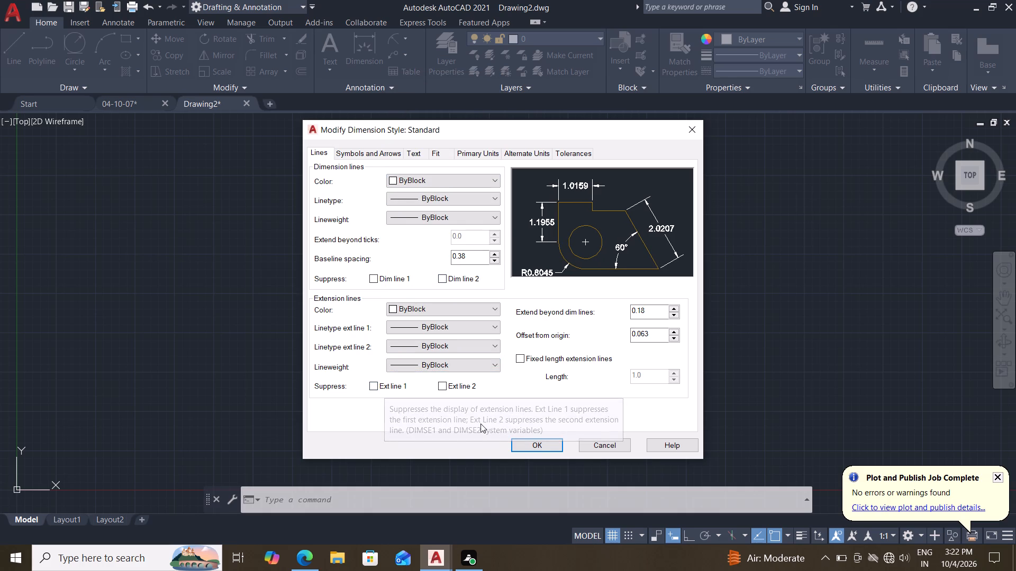
double_click(459, 384)
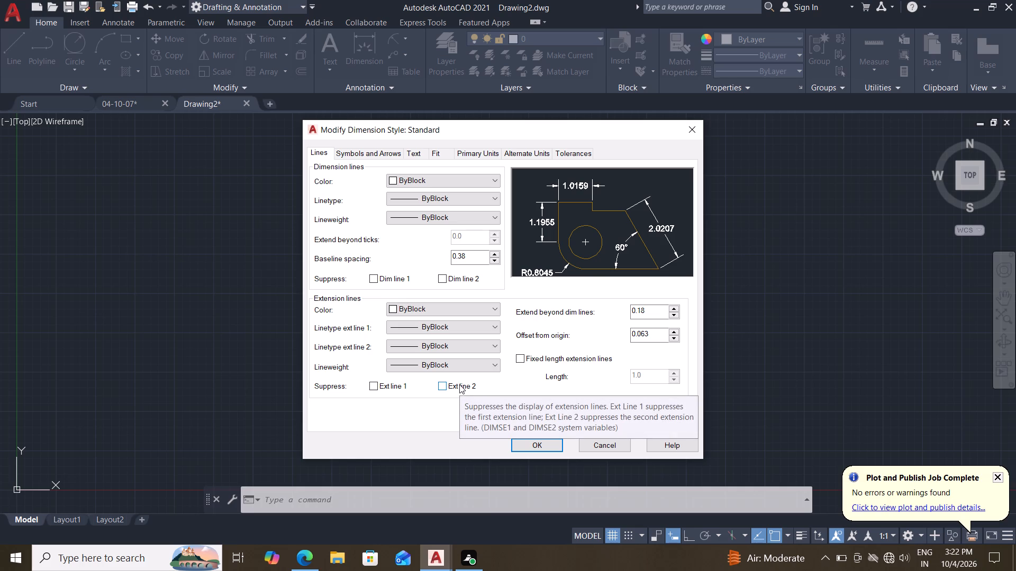
Set the dimension style's arrow size to 3.
left_click(379, 153)
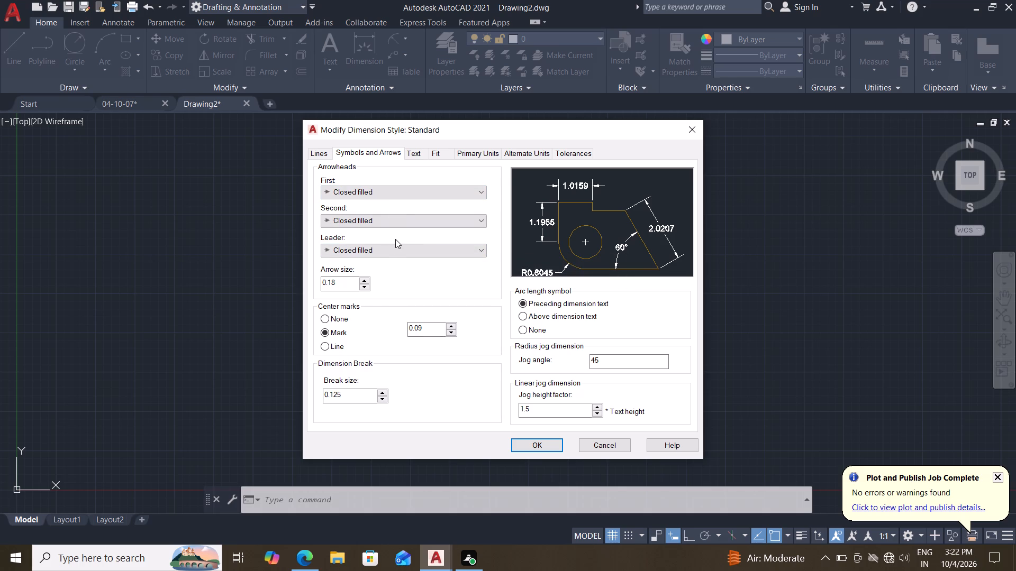
left_click_drag(352, 289, 271, 291)
key("3")
key("Return")
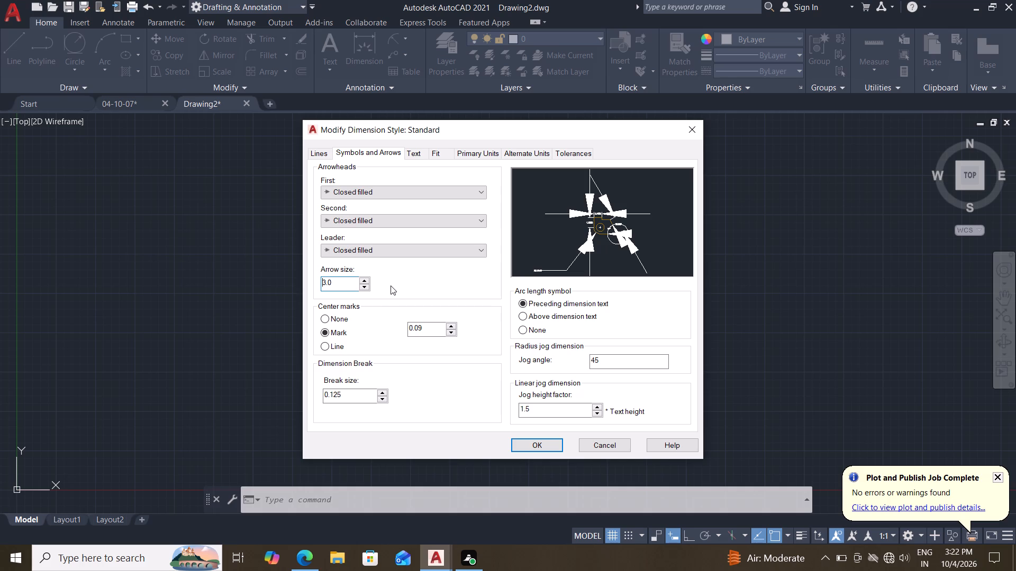
Set the dimension style's text height to 3.
left_click(418, 151)
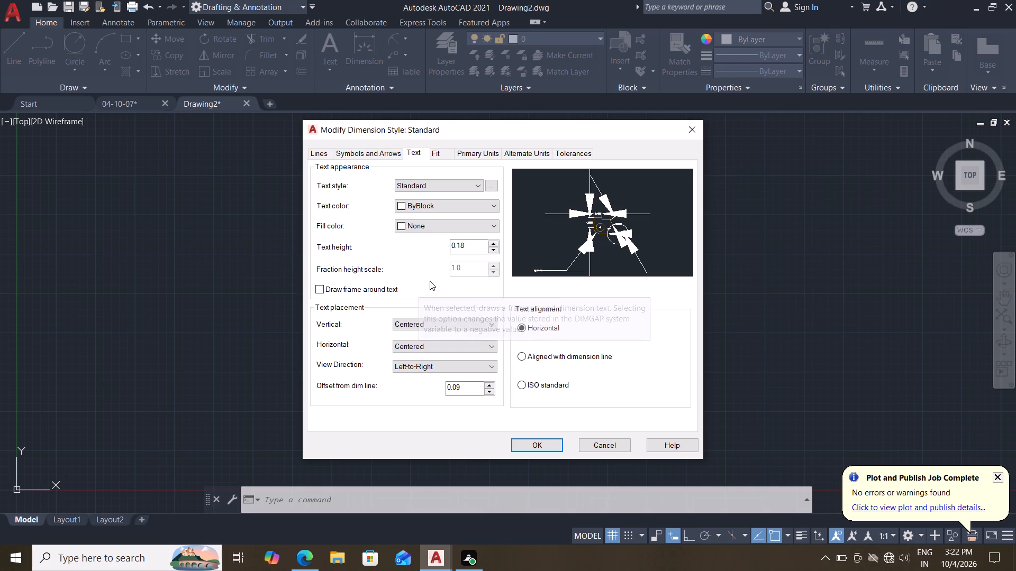
left_click_drag(469, 250, 378, 250)
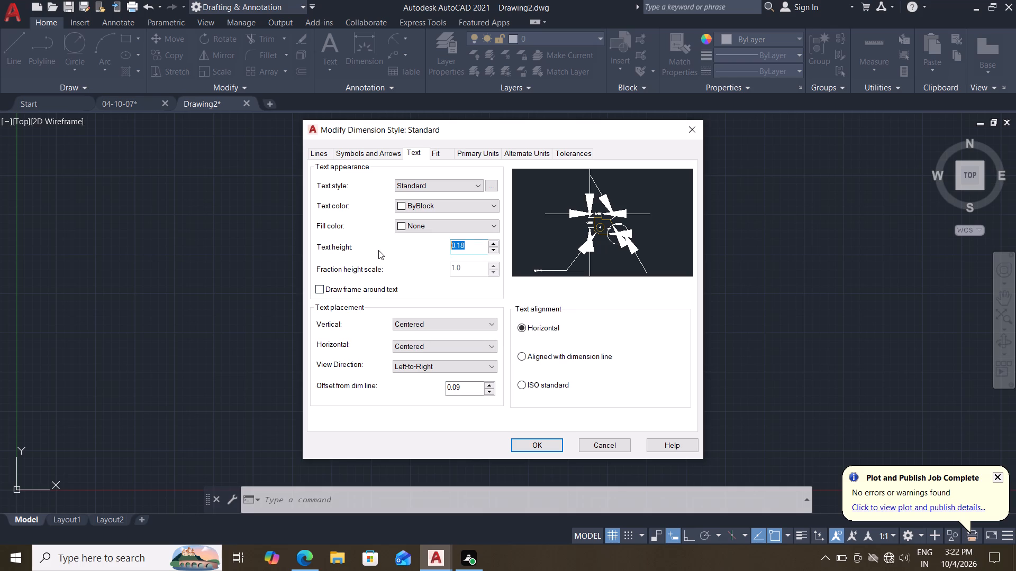
key("3")
key("Return")
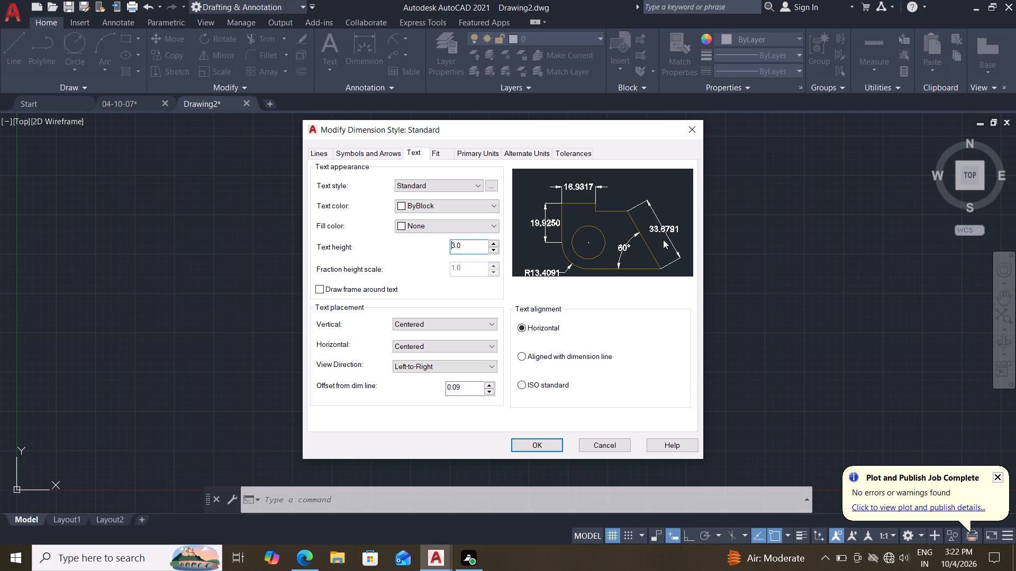
left_click(420, 150)
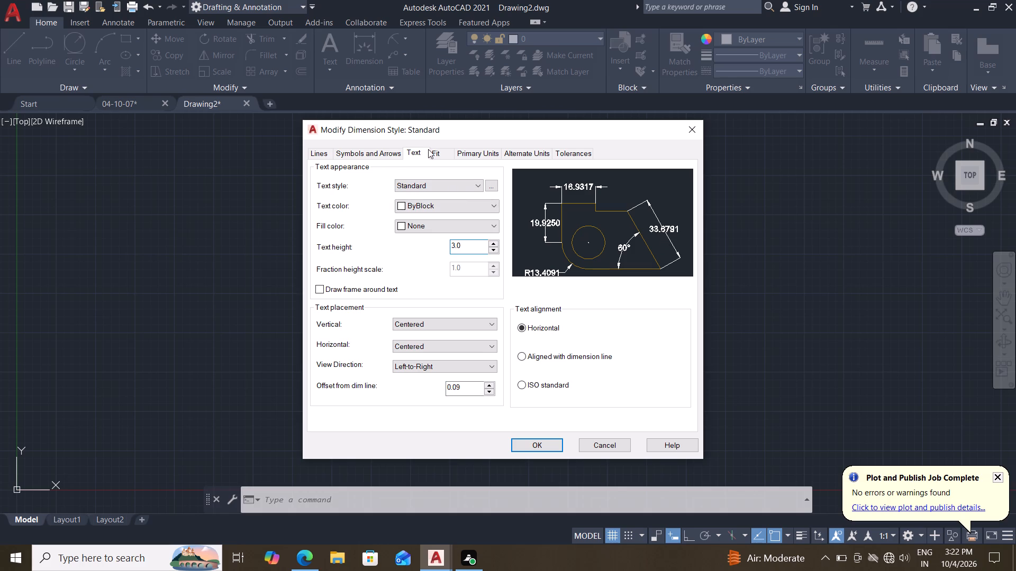
Set the linear dimension precision of the style's primary units to 0.0.
left_click(440, 149)
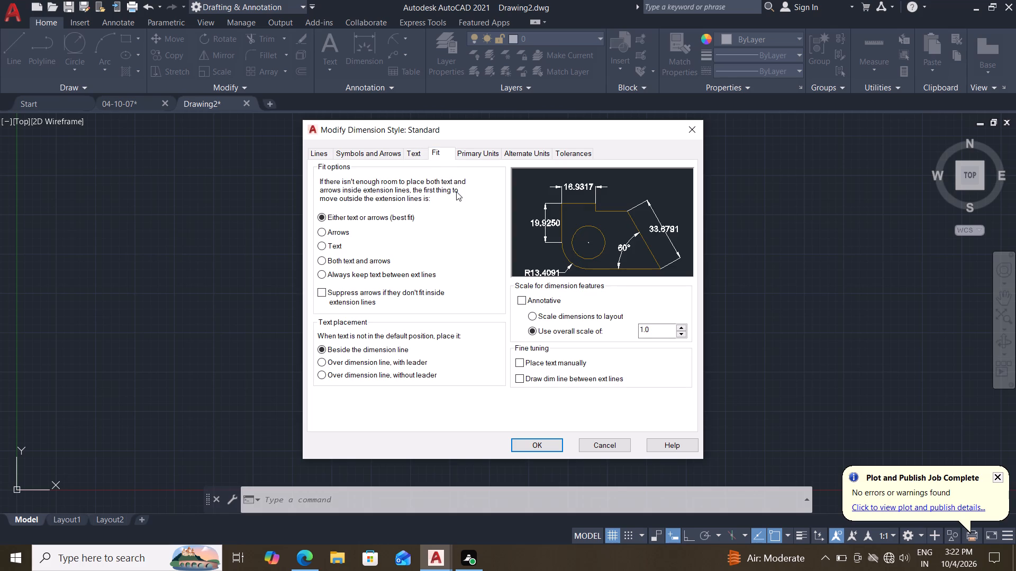
left_click(479, 155)
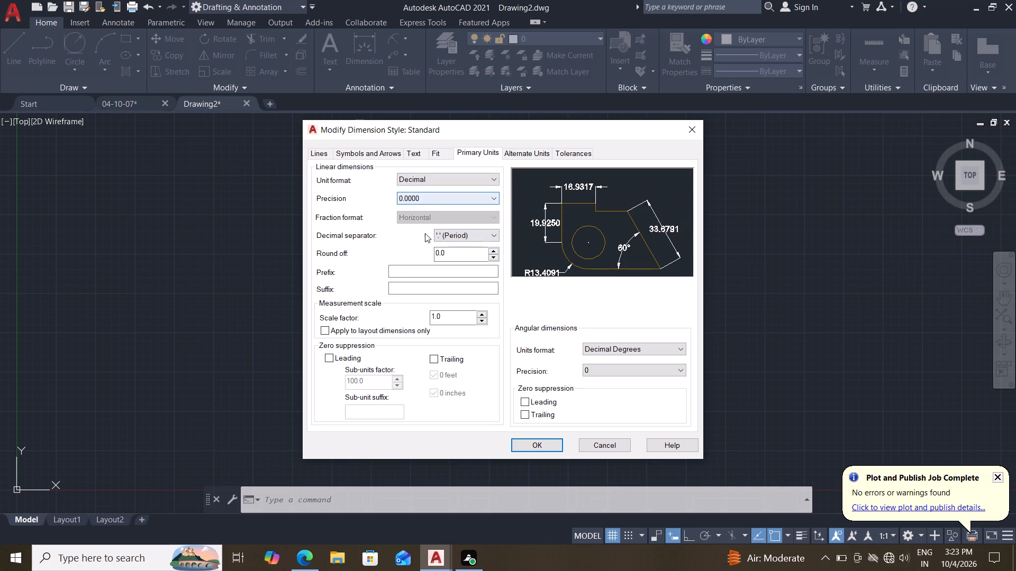
left_click(436, 197)
left_click(420, 218)
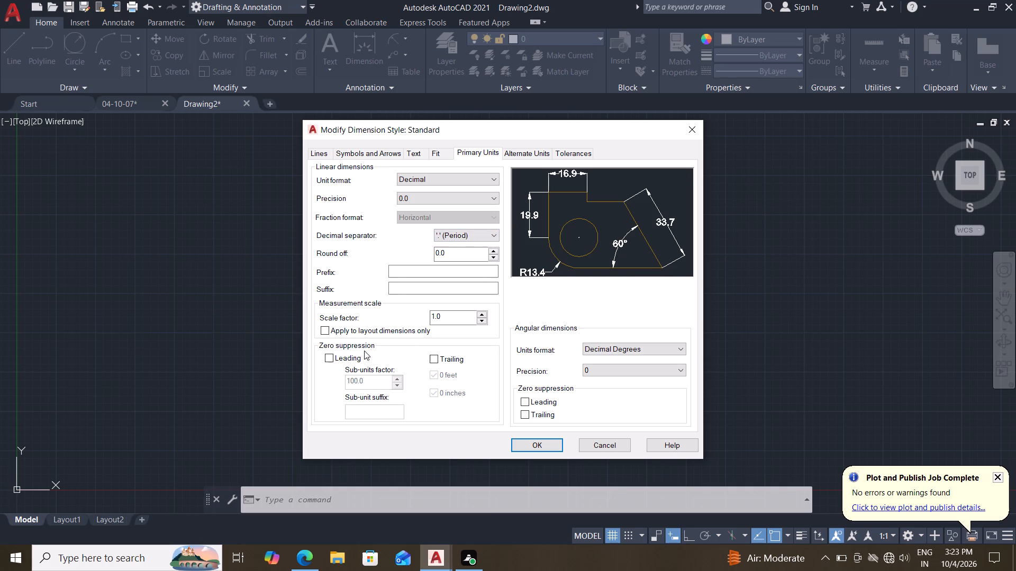
Suppress trailing zeros for the primary units' linear dimensions and save the modified Standard dimension style.
left_click(437, 354)
left_click(429, 360)
left_click(436, 357)
left_click(536, 152)
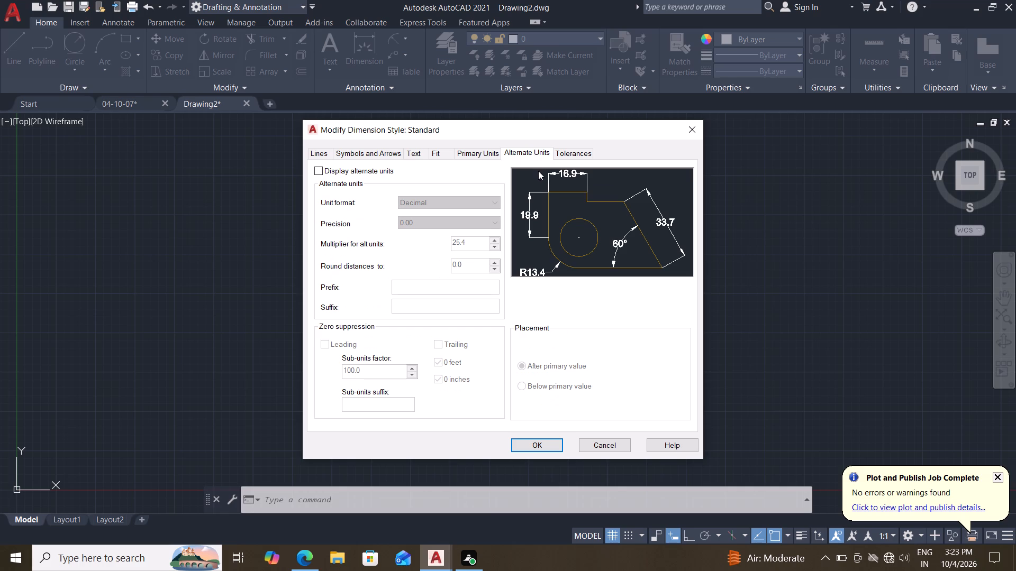
left_click(568, 160)
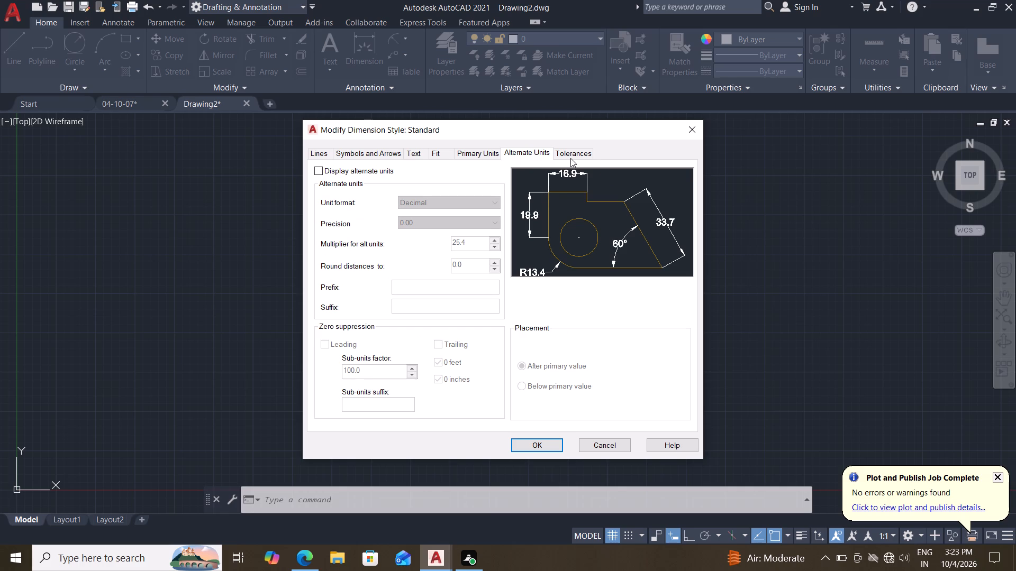
left_click(576, 153)
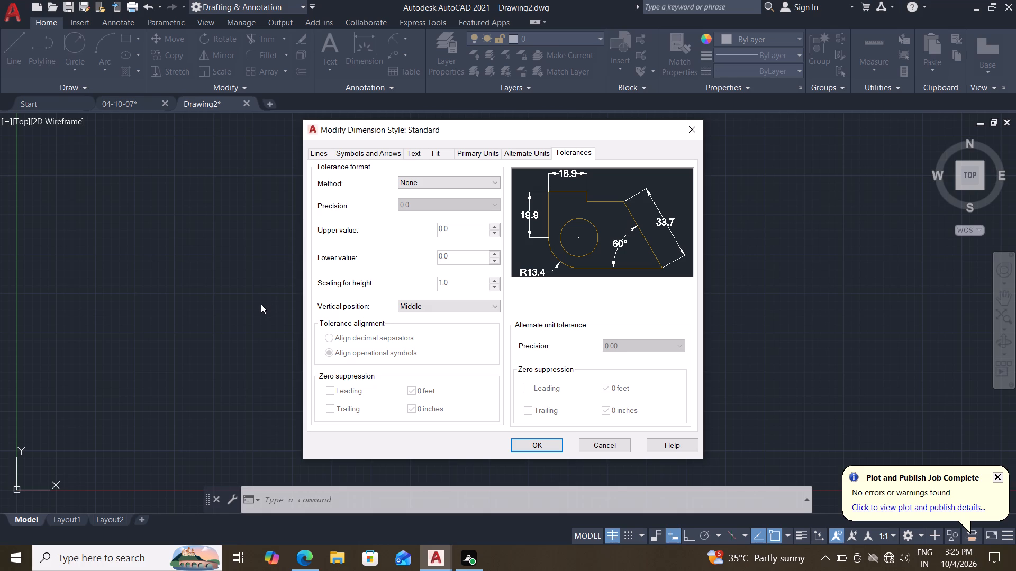
left_click(515, 451)
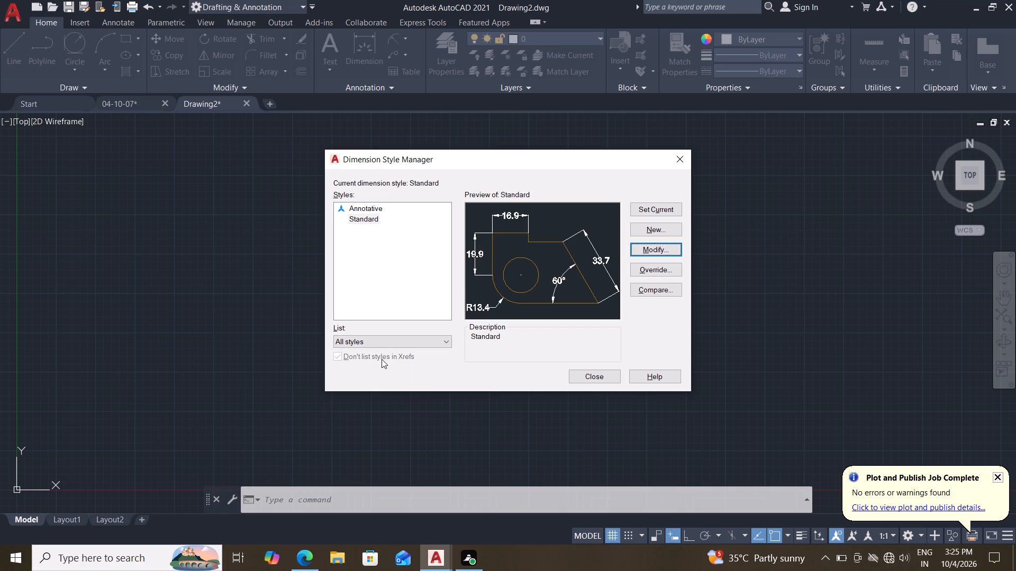
left_click(586, 381)
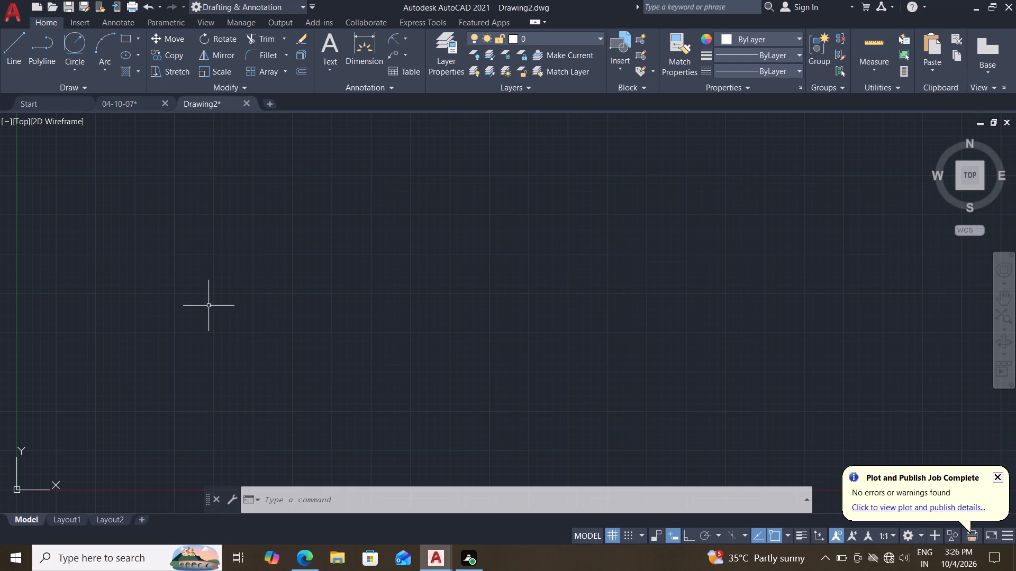
Draw a construction circle of diameter 117 to the upper right of the origin.
left_click(81, 72)
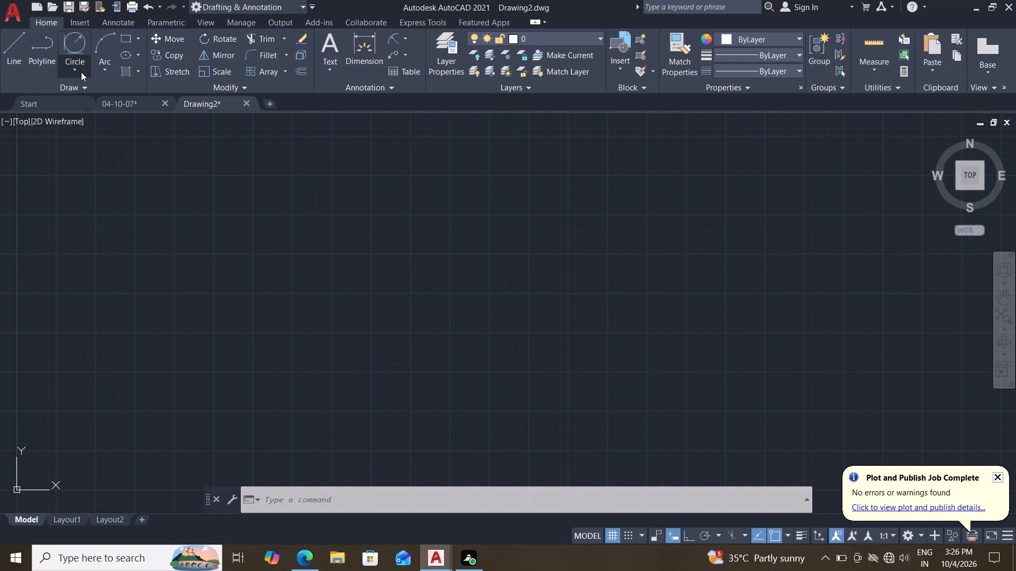
left_click(99, 104)
scroll(427, 369, "down", 2)
scroll(427, 369, "up", 1)
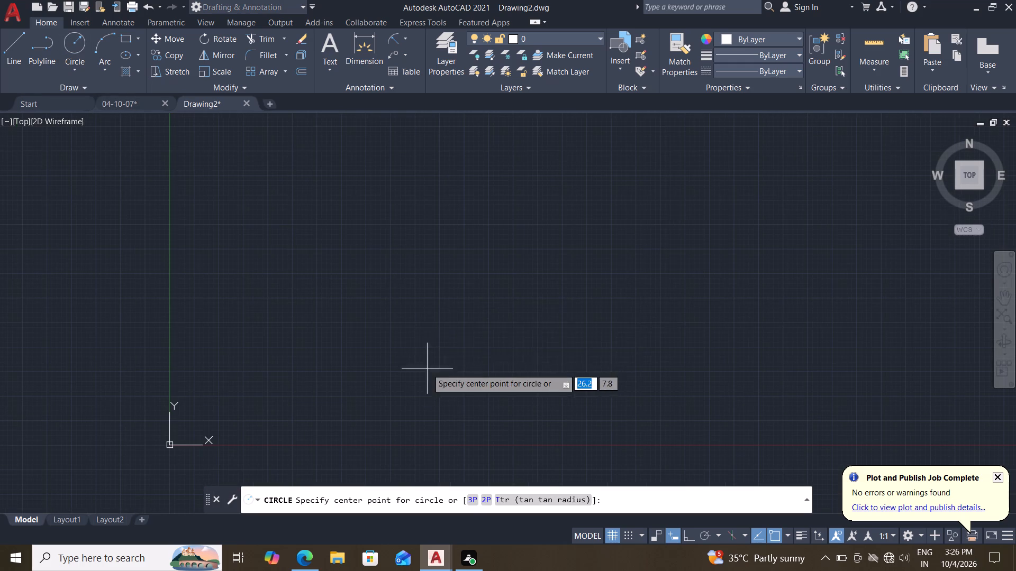
left_click(495, 302)
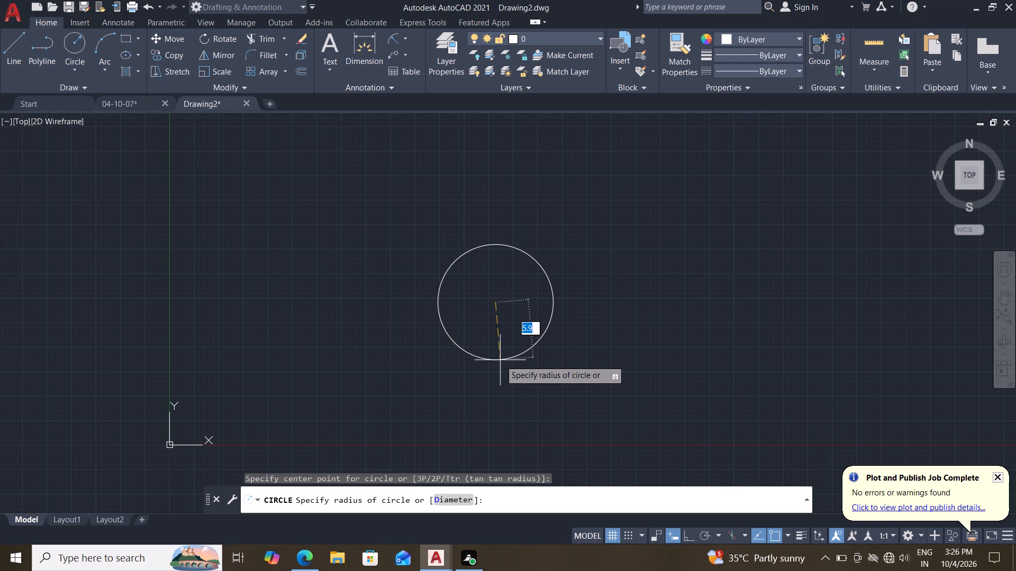
key("d")
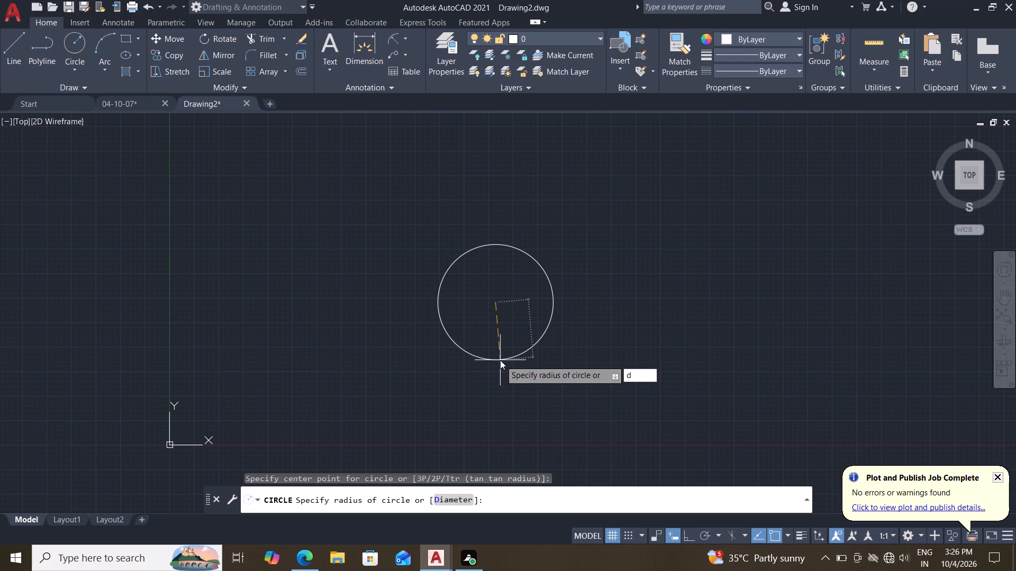
key("Return")
type("117")
key("Return")
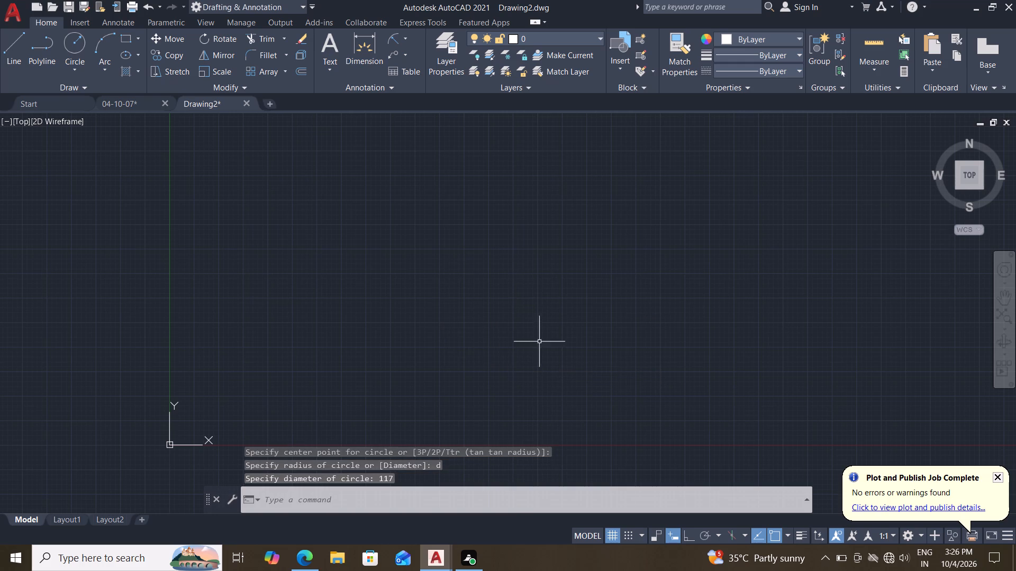
Draw a six-sided polygon inscribed in the circle, centred on it, with one vertex at the circle's top quadrant.
scroll(545, 326, "down", 2)
middle_click_drag(556, 319, 561, 289)
scroll(561, 289, "down", 1)
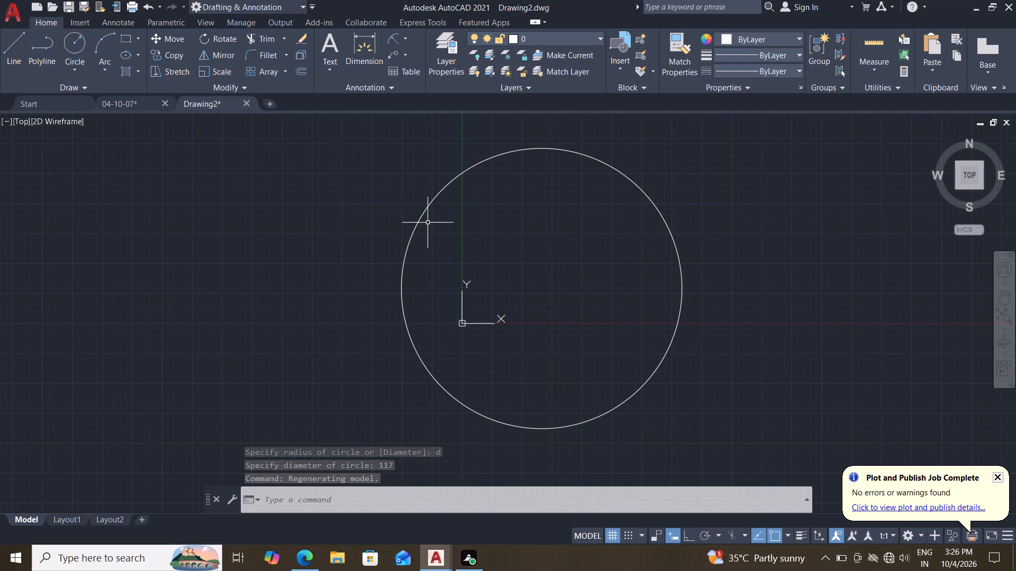
type("pol")
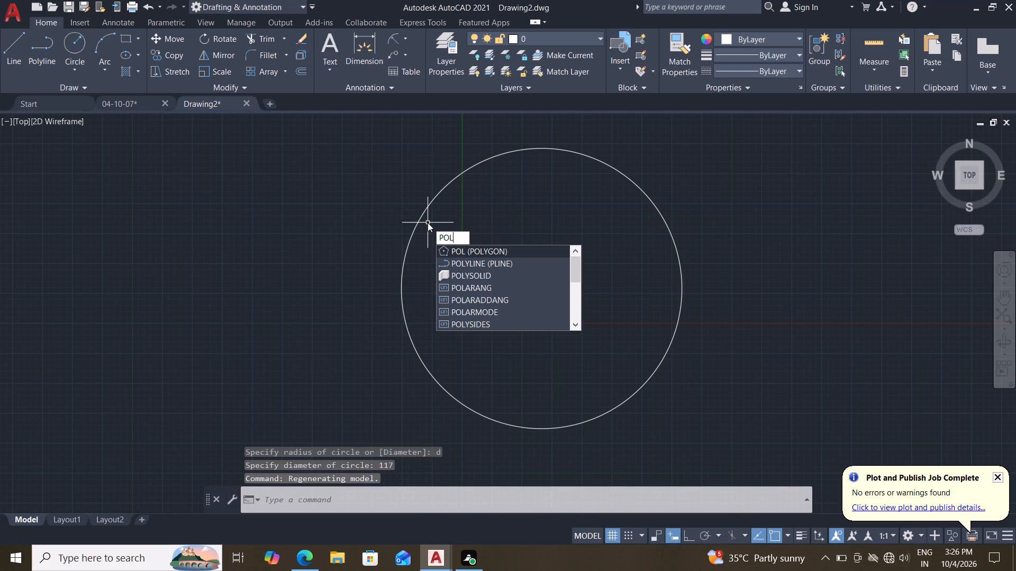
key("Return")
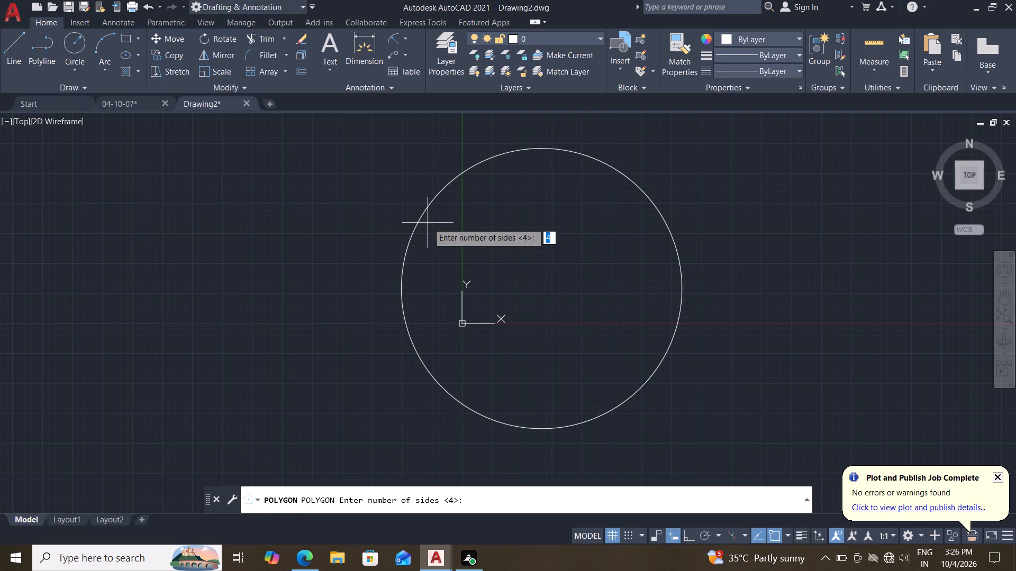
key("6")
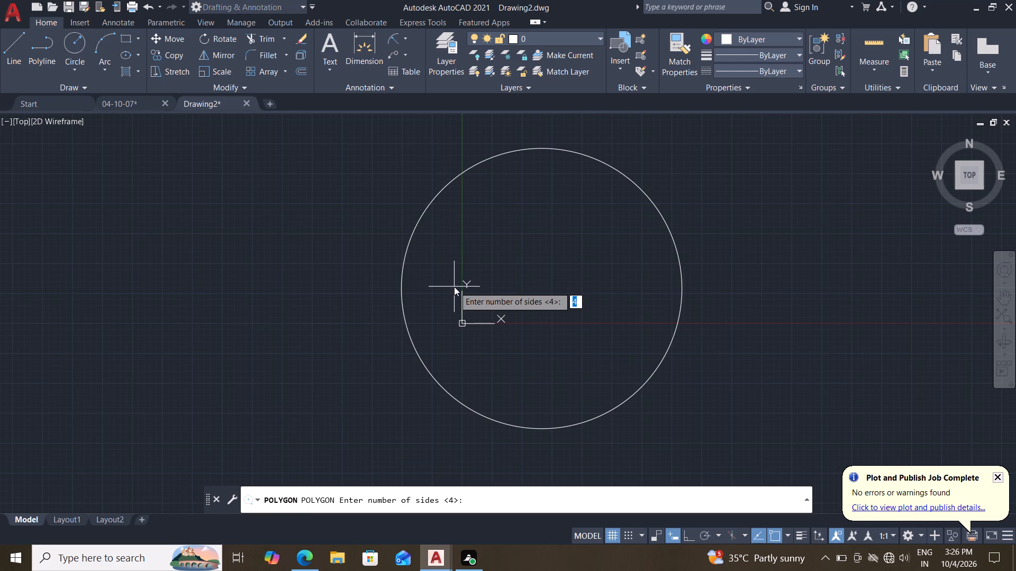
key("Return")
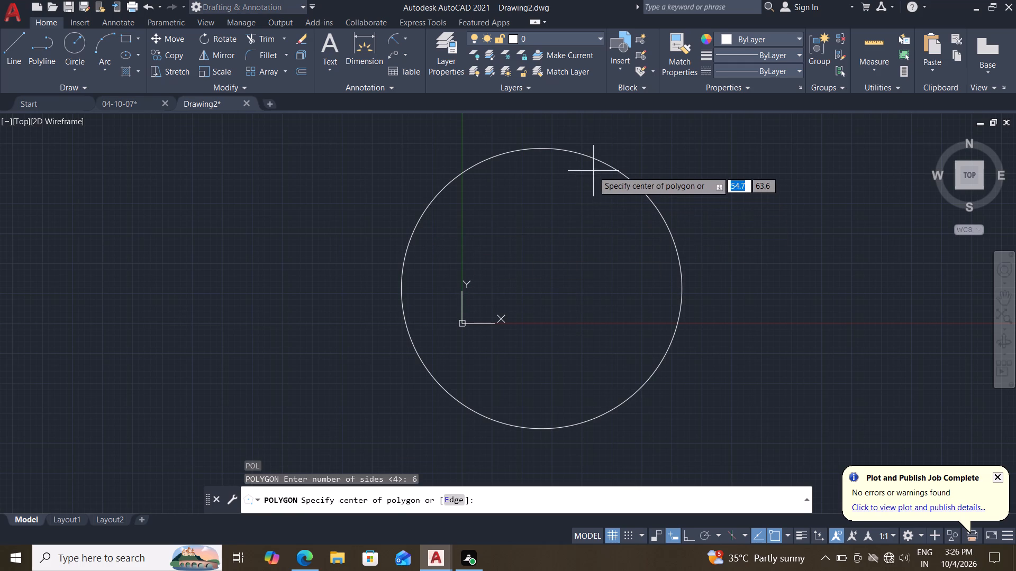
left_click_drag(547, 285, 542, 278)
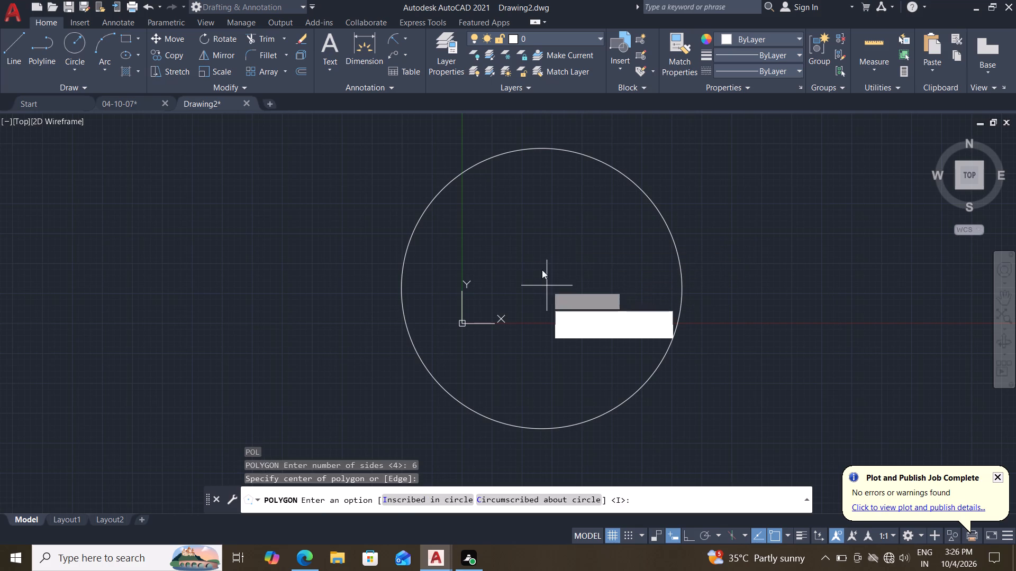
left_click_drag(603, 317, 538, 264)
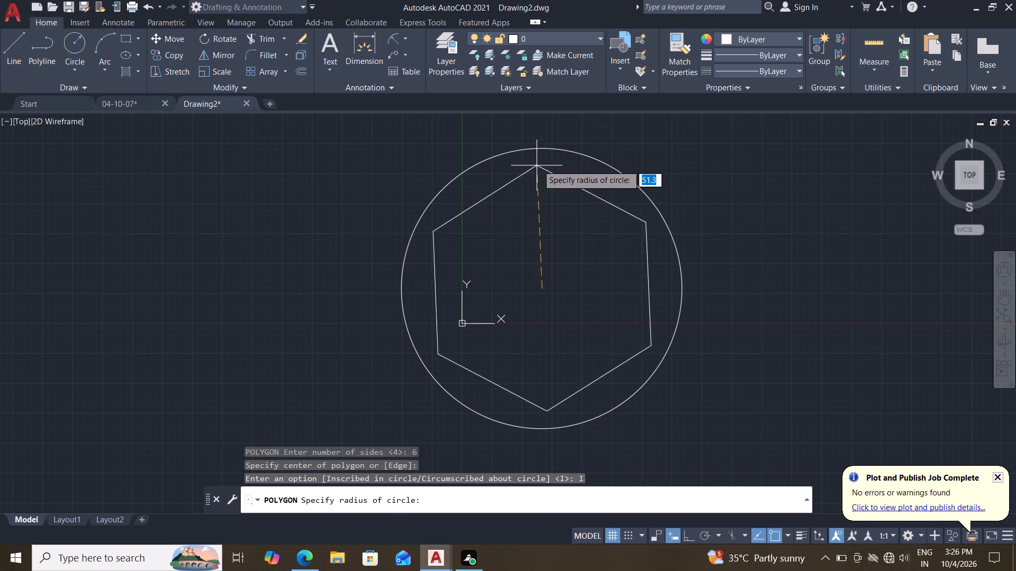
left_click(542, 148)
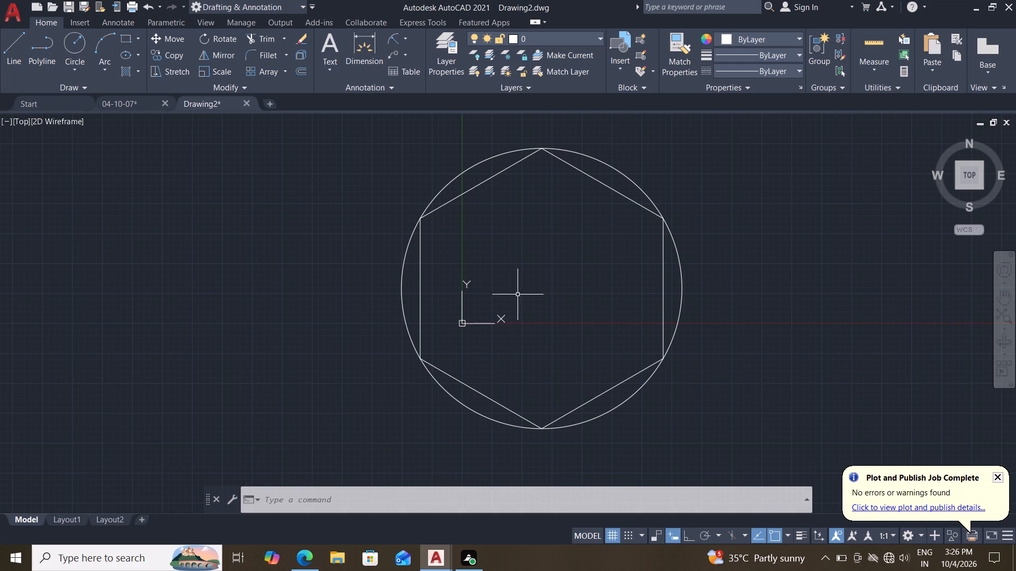
Delete the construction circle around the hexagon.
middle_click_drag(525, 284, 525, 297)
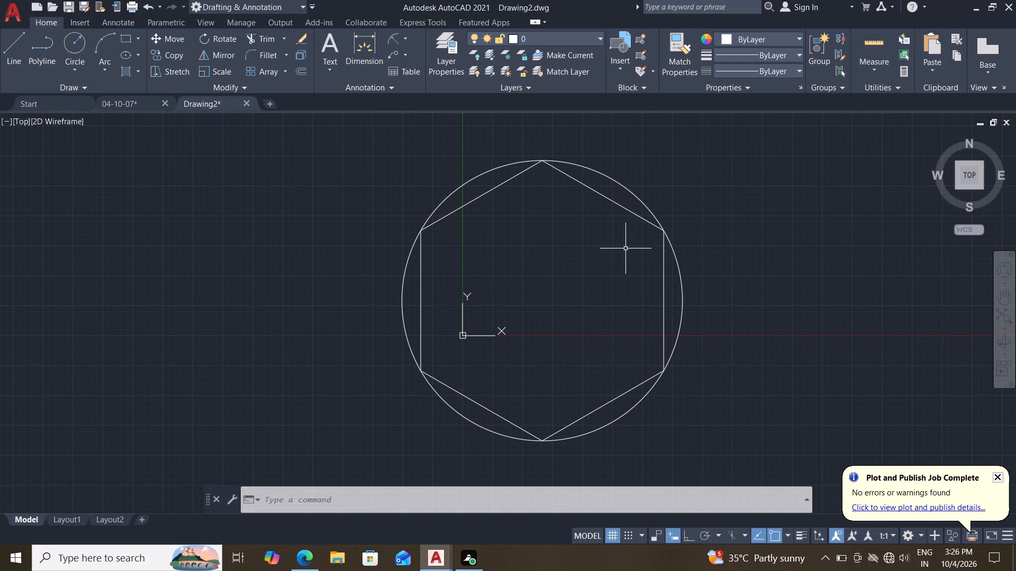
left_click(647, 207)
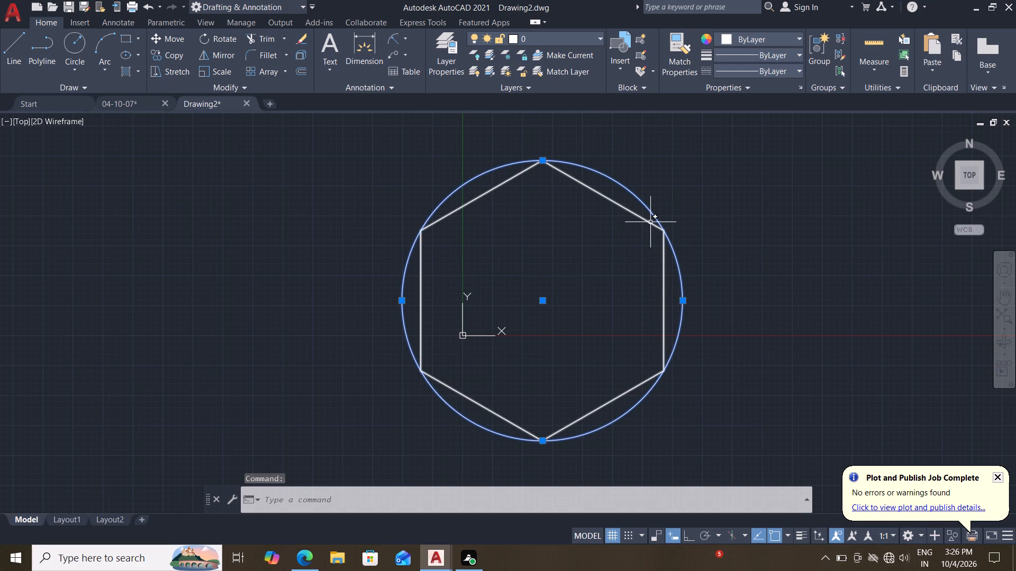
key("Delete")
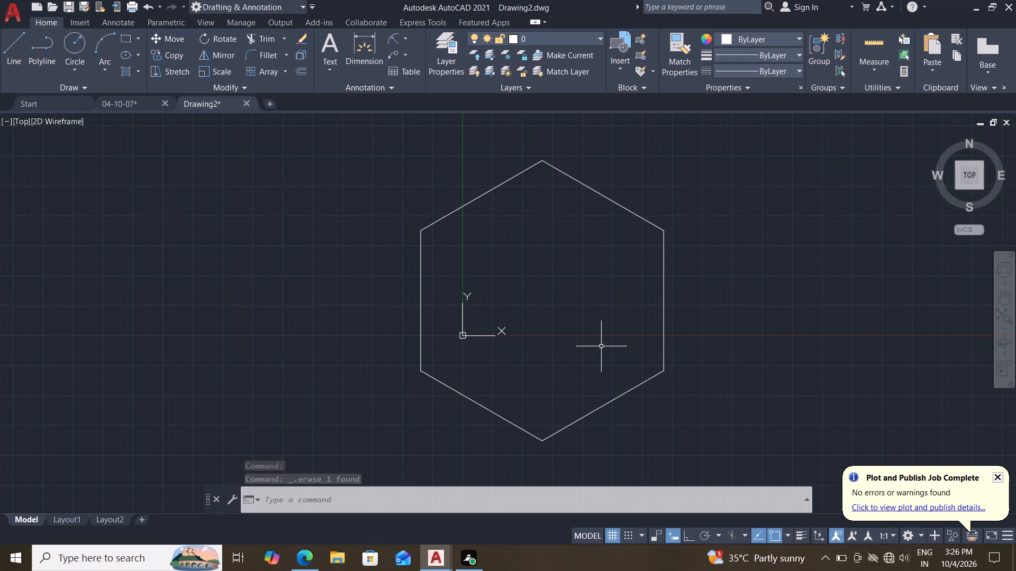
Draw a vertical line 139 long upward from the hexagon's top vertex with Ortho on.
scroll(601, 346, "down", 2)
scroll(601, 346, "up", 1)
middle_click_drag(599, 346, 638, 328)
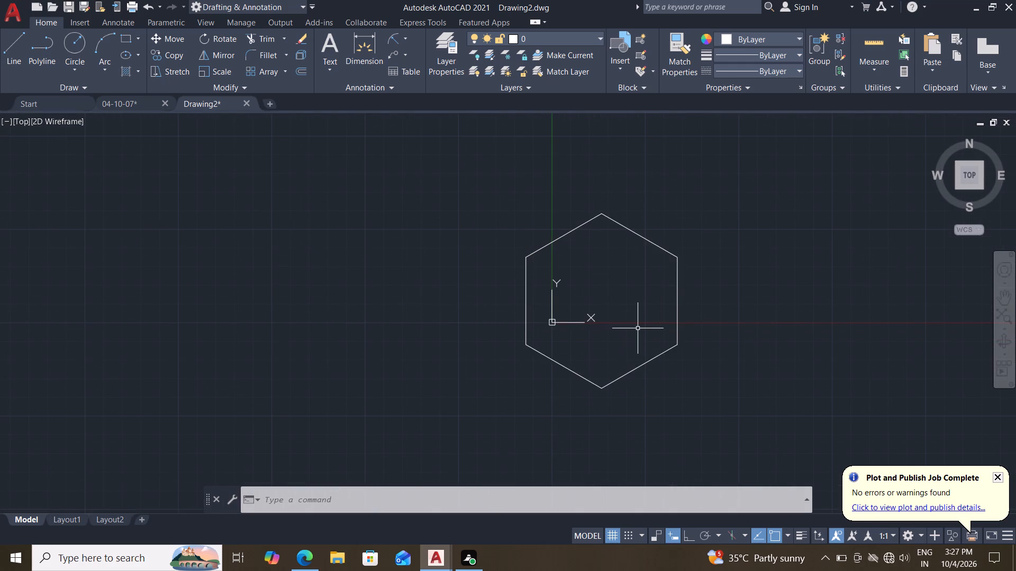
middle_click_drag(634, 331, 640, 343)
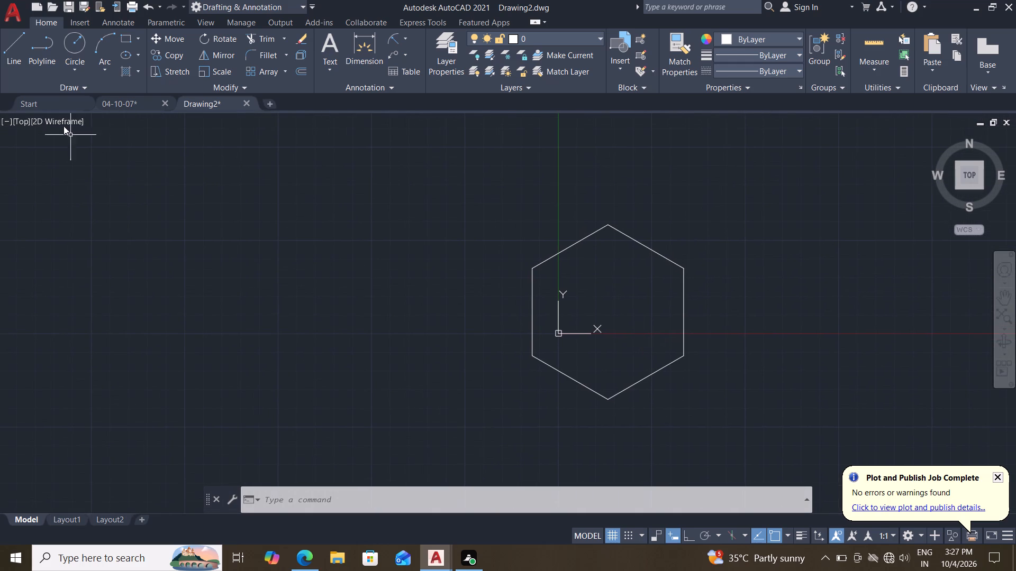
left_click(17, 46)
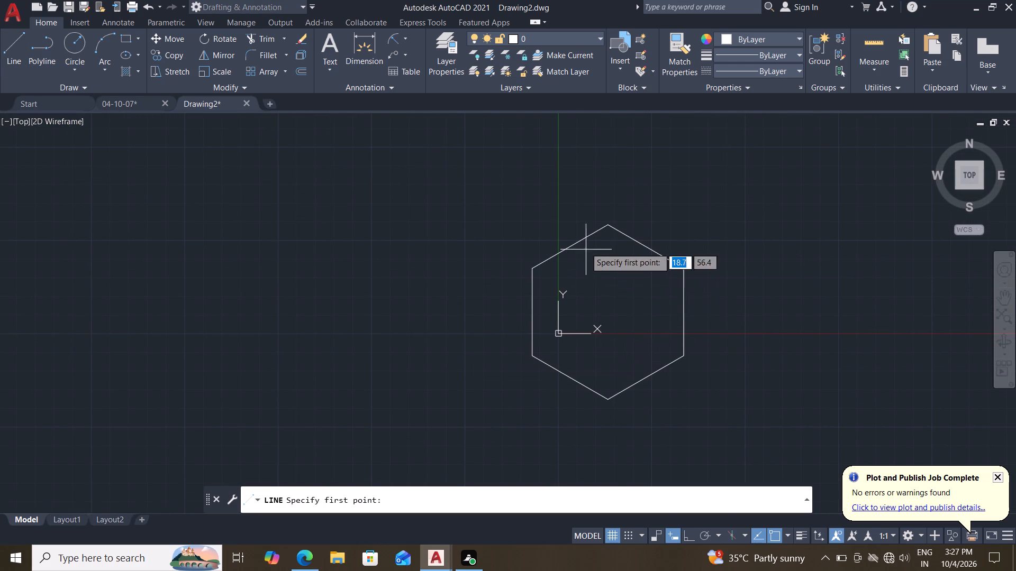
left_click(606, 218)
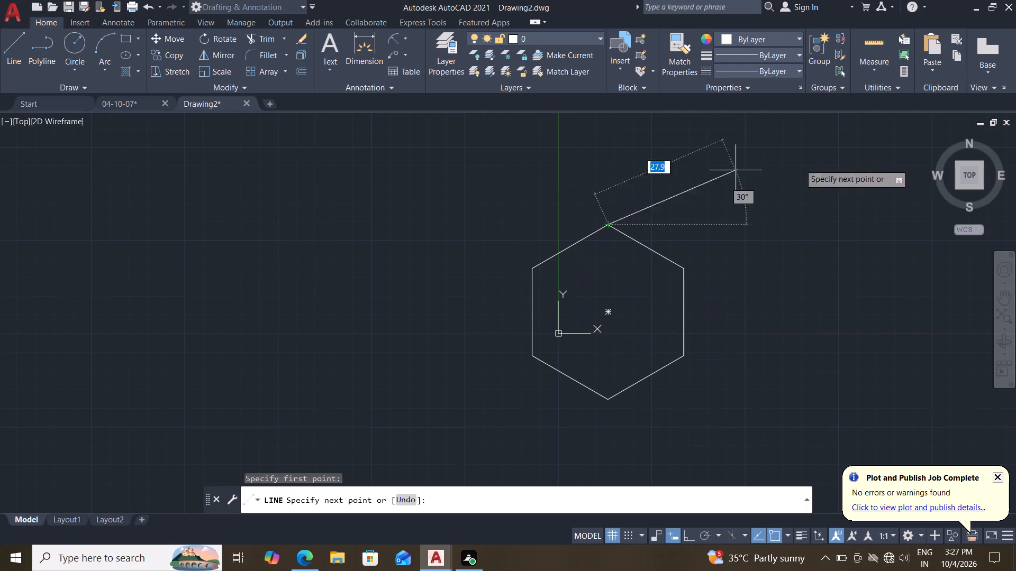
key("F8")
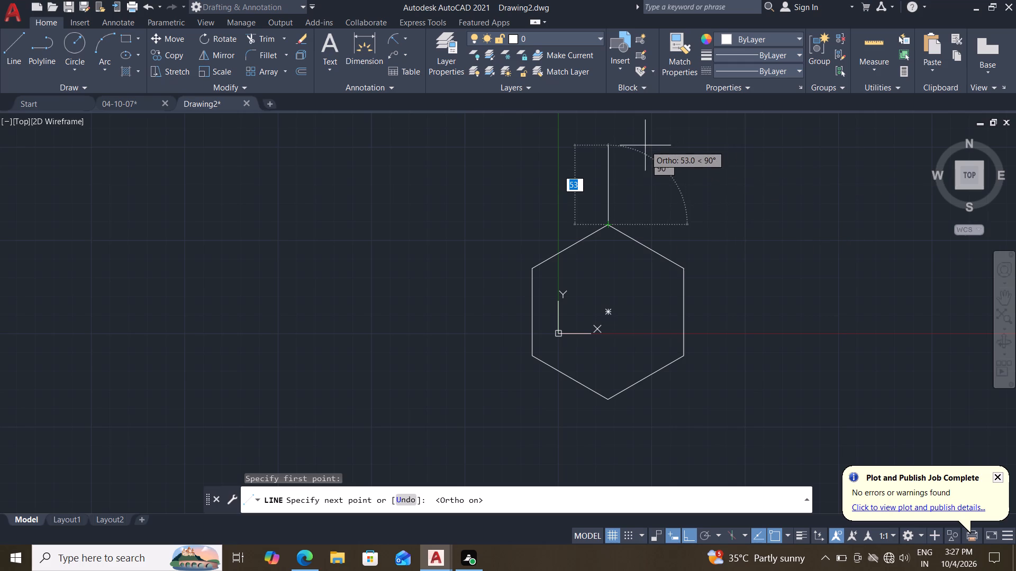
key("1")
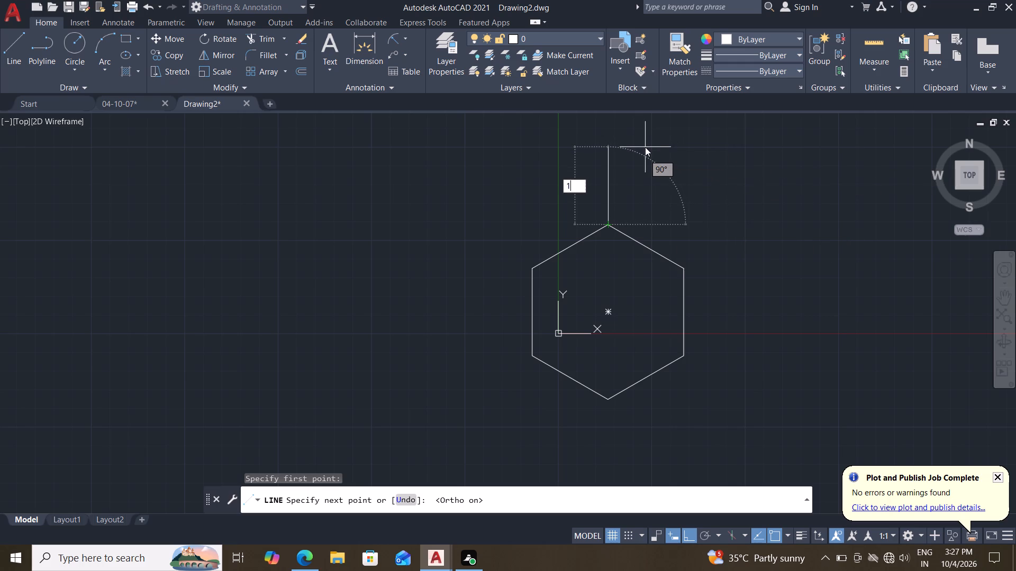
type("39")
key("Return")
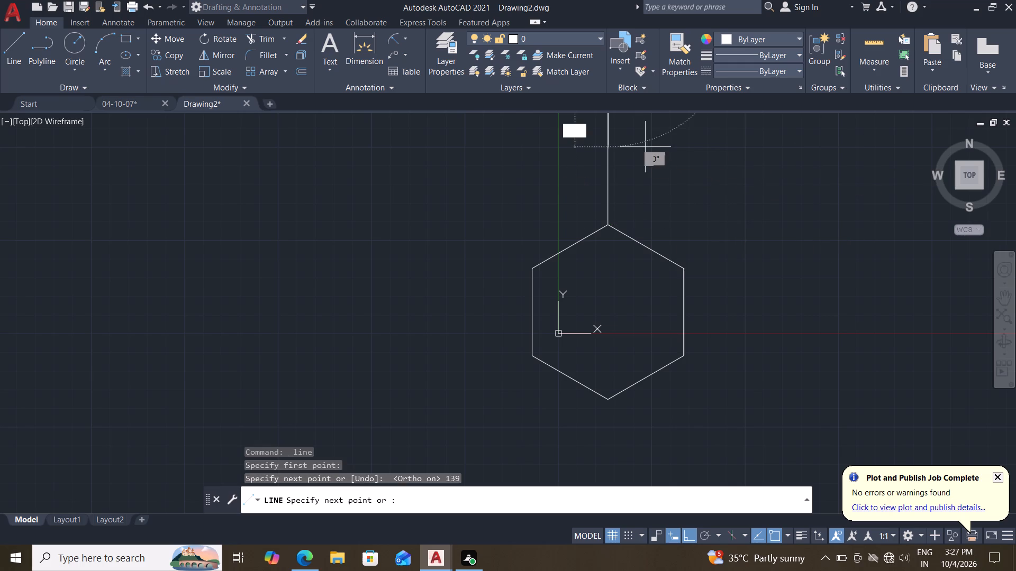
key("Escape")
key("Escape")
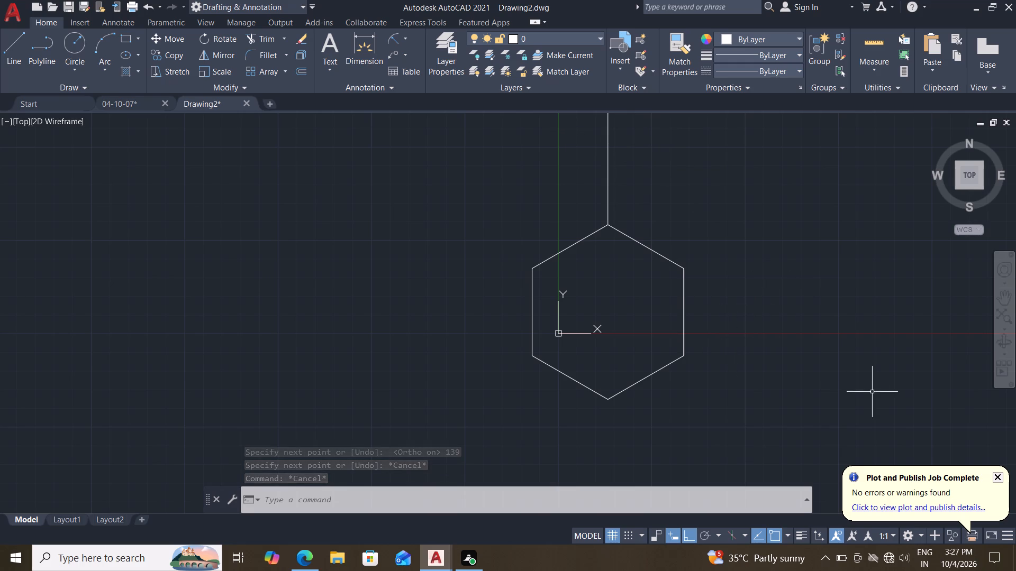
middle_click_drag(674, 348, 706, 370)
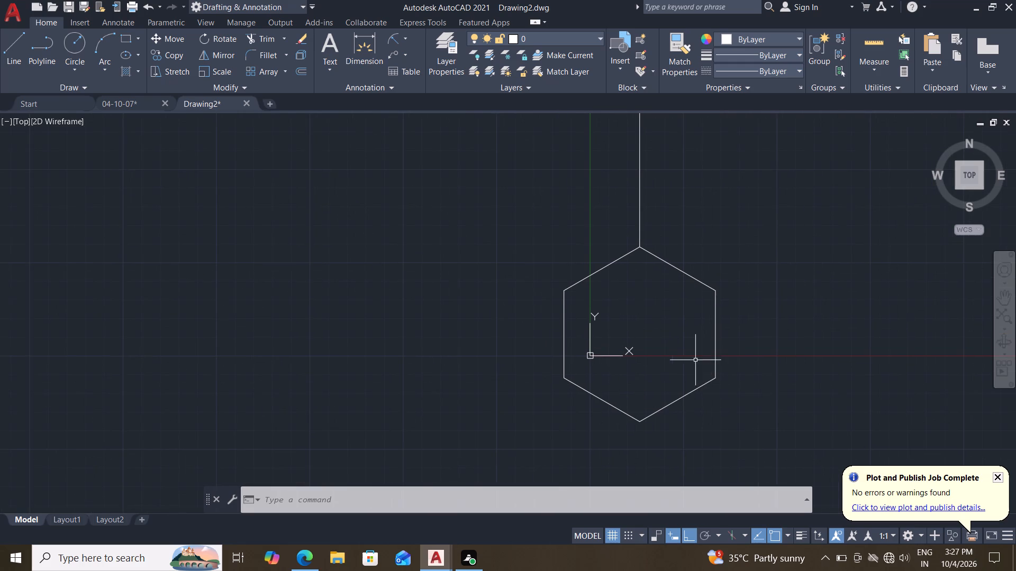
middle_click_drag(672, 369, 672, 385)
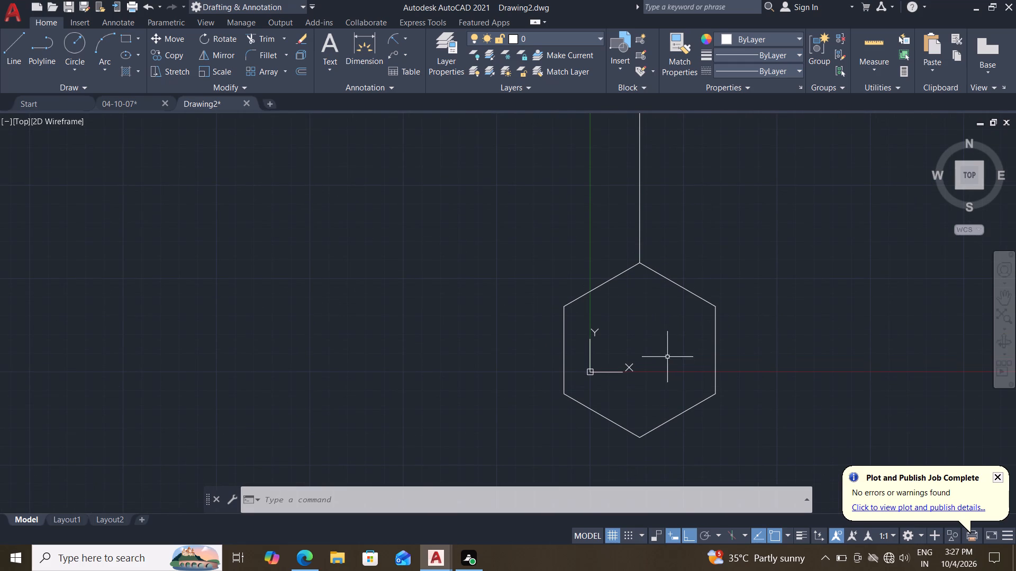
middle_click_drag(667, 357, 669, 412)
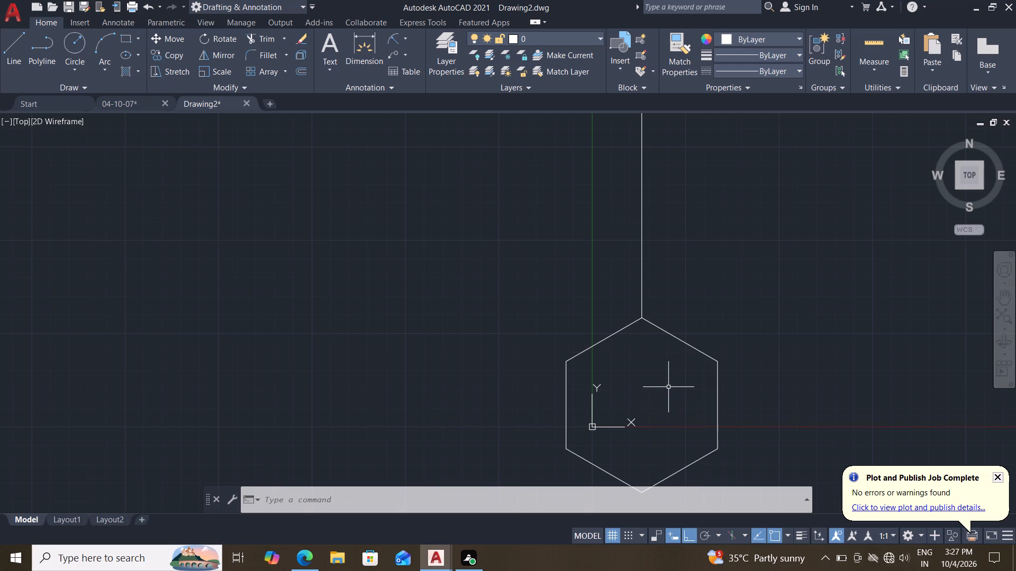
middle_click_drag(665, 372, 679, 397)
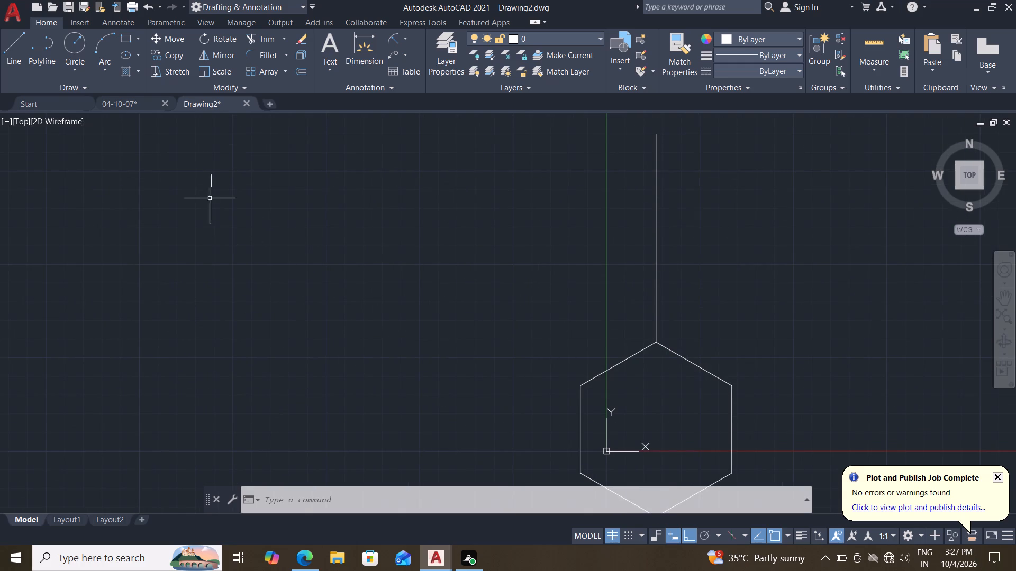
Draw two concentric circles of radius 20 and 40 centred on the vertical line's top end.
left_click(72, 38)
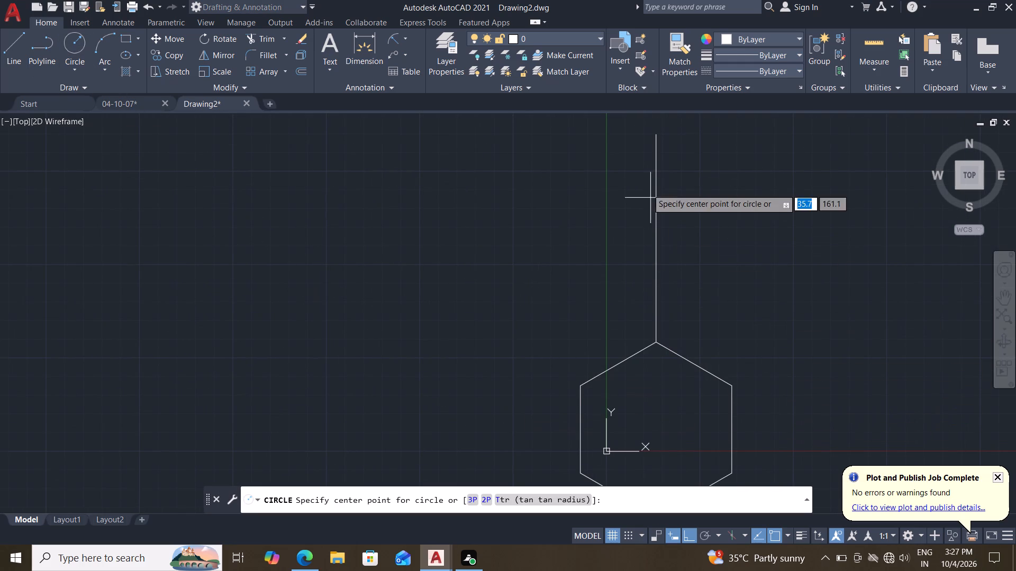
left_click(655, 131)
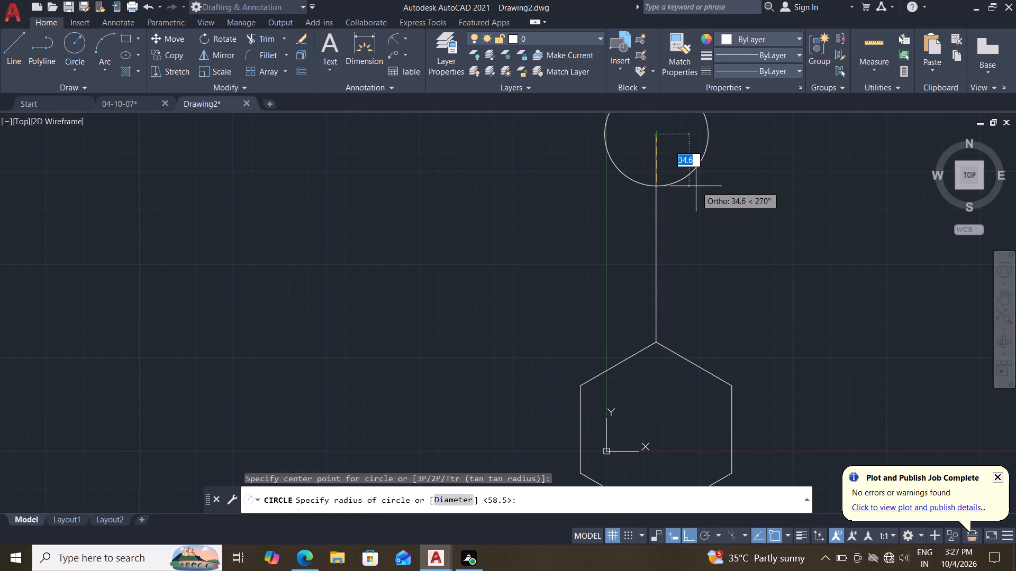
type("20")
key("Return")
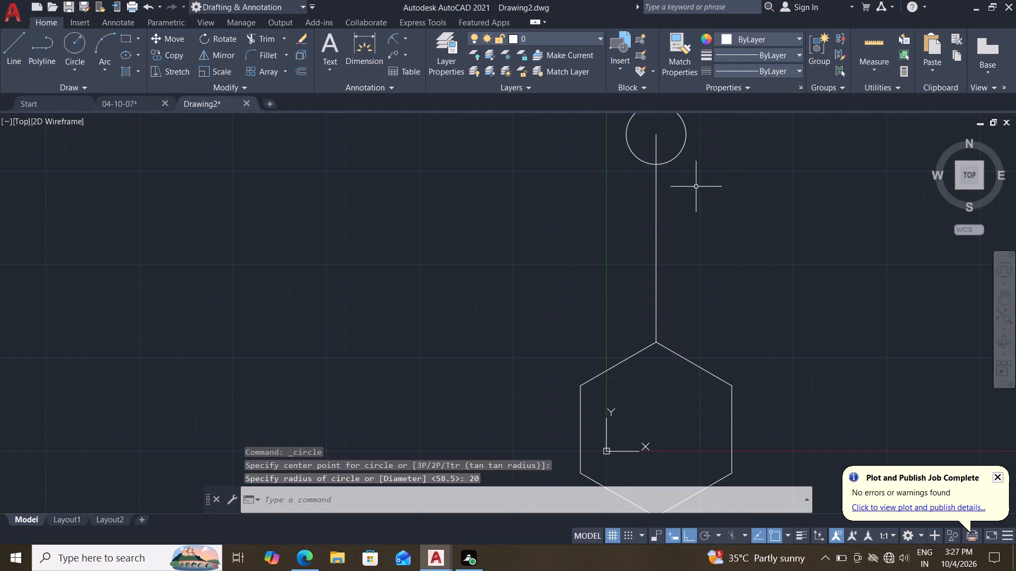
left_click(76, 40)
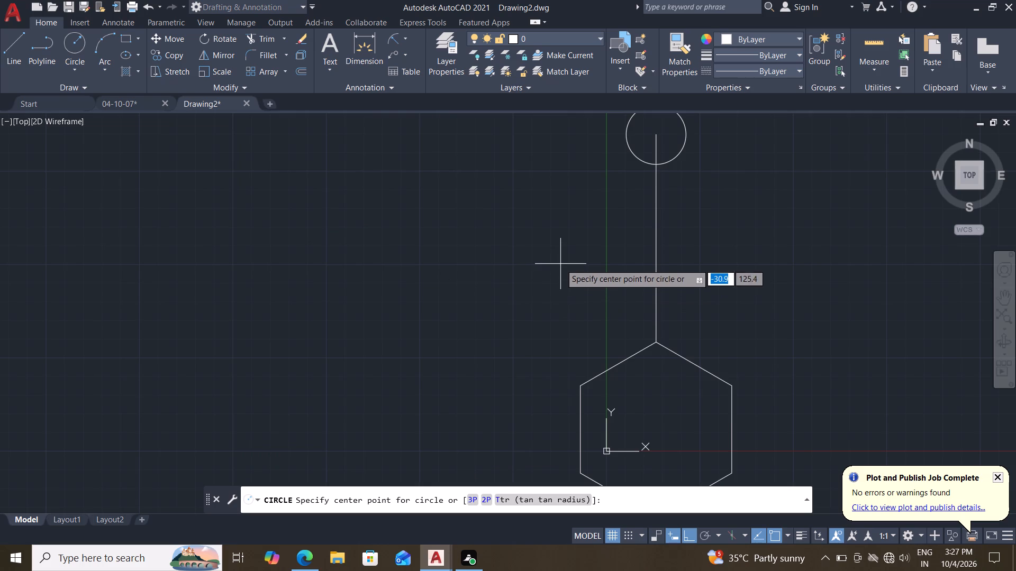
middle_click_drag(560, 264, 552, 305)
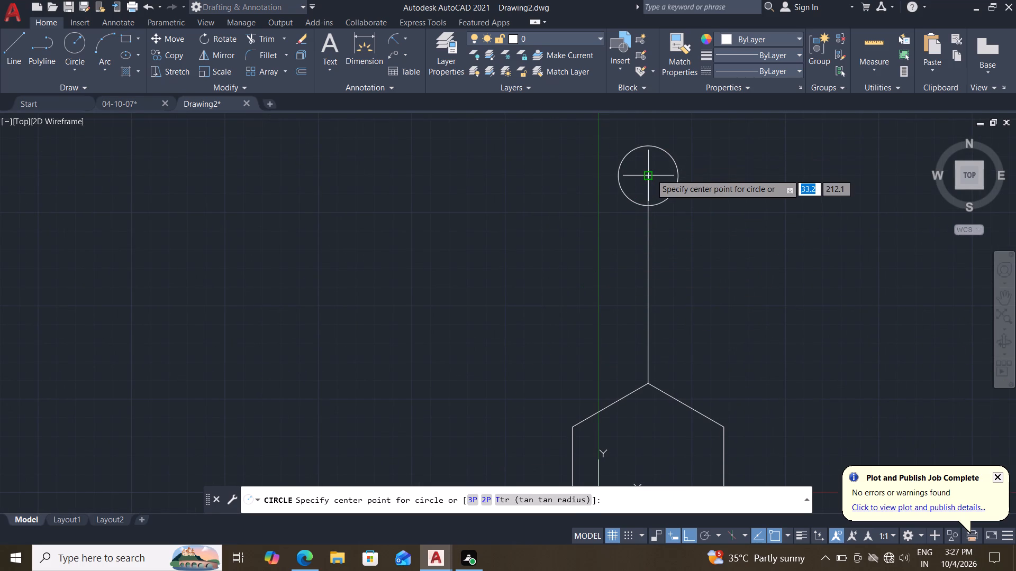
left_click(651, 174)
type("40")
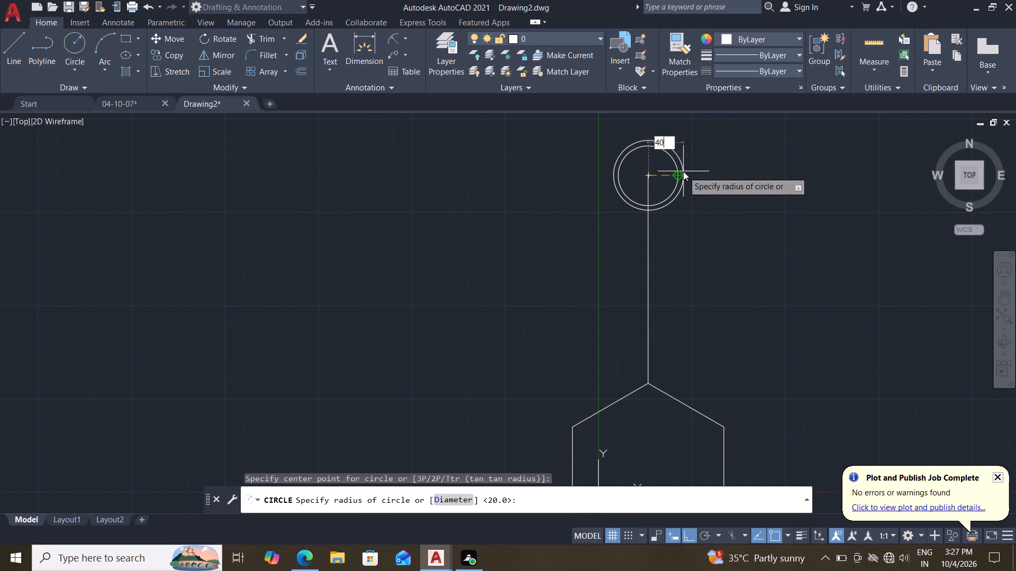
key("Return")
Draw a line from the hexagon's top vertex to its centre, continuing 197.5 down-left at a 150° angle entry with Ortho off.
scroll(743, 298, "down", 1)
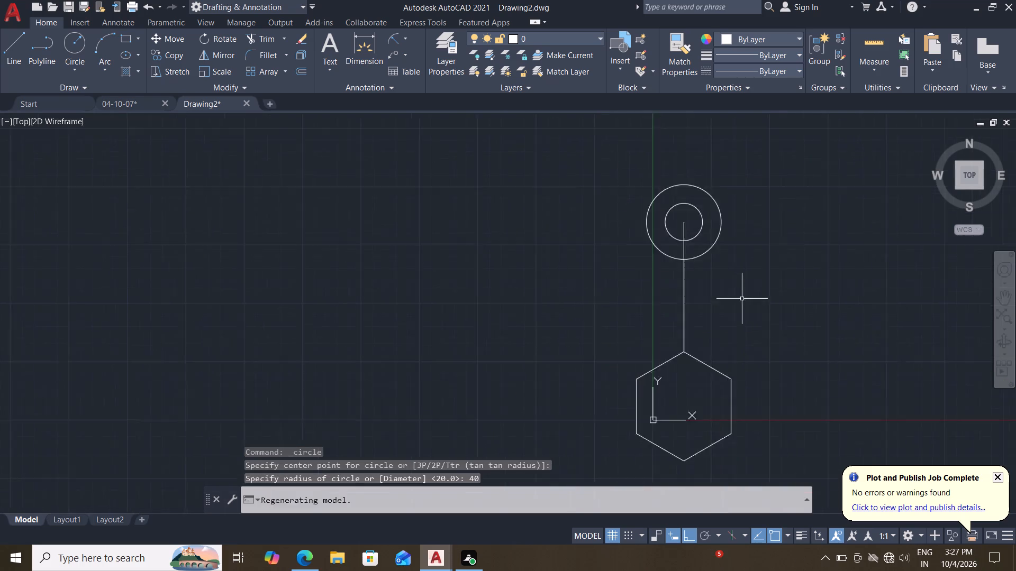
middle_click_drag(704, 344, 704, 279)
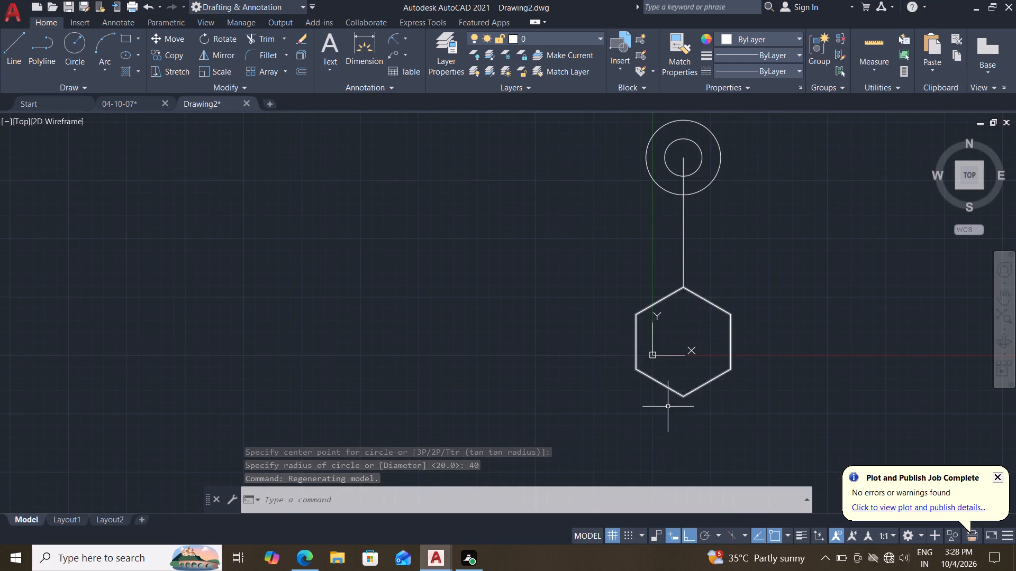
middle_click_drag(665, 409, 672, 388)
left_click(19, 50)
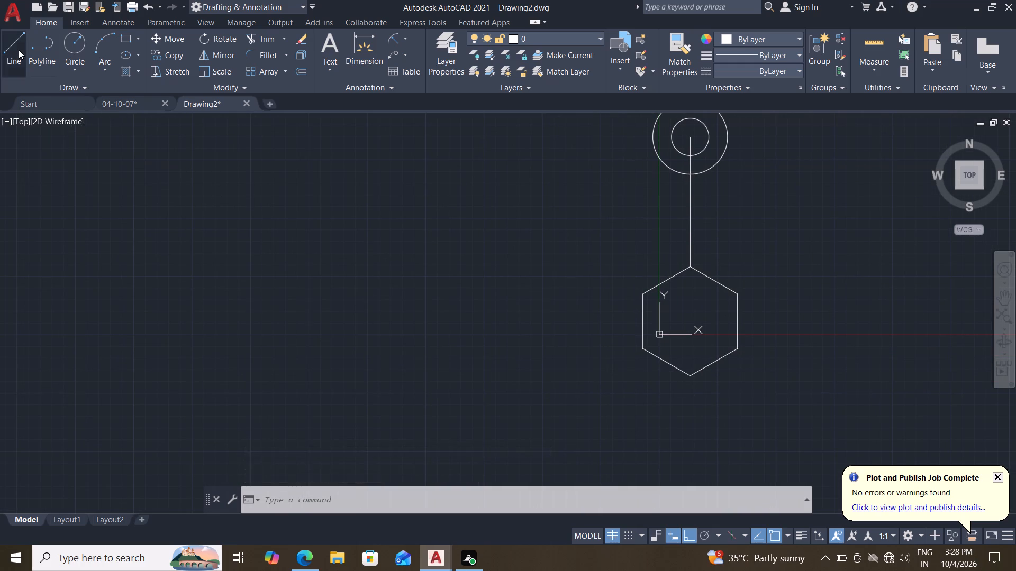
left_click(693, 267)
left_click(689, 320)
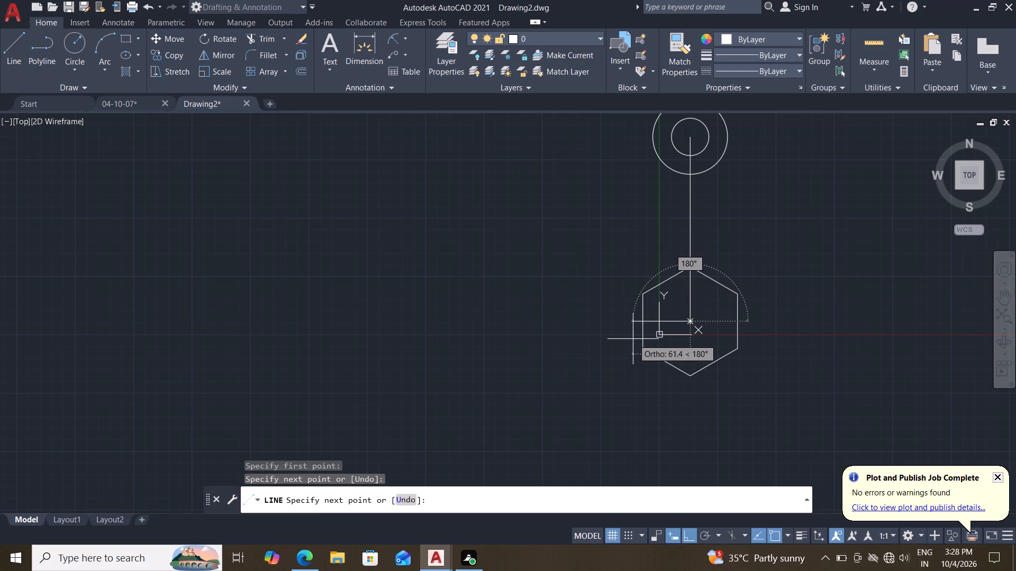
key("F9")
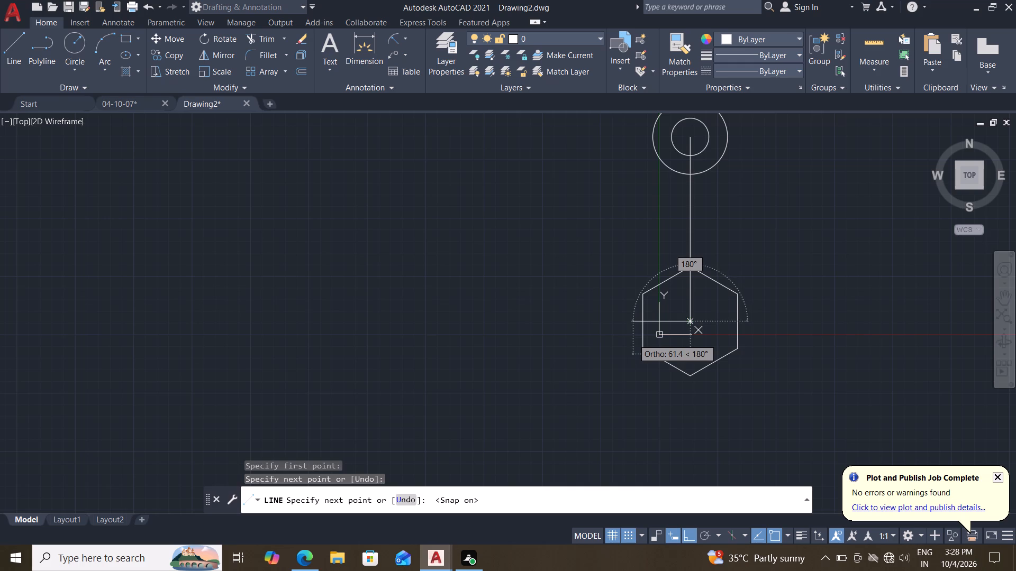
key("F8")
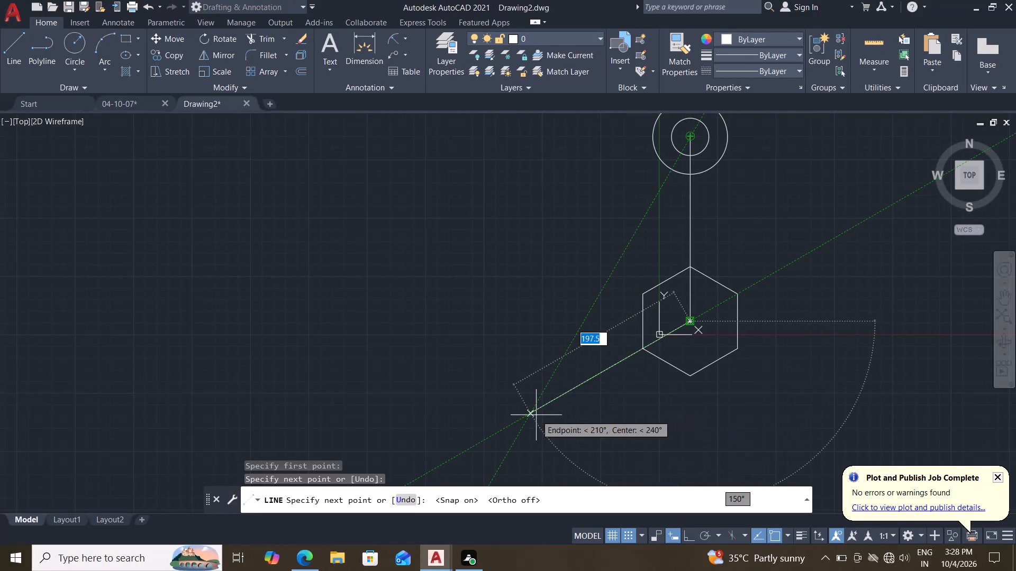
type("197")
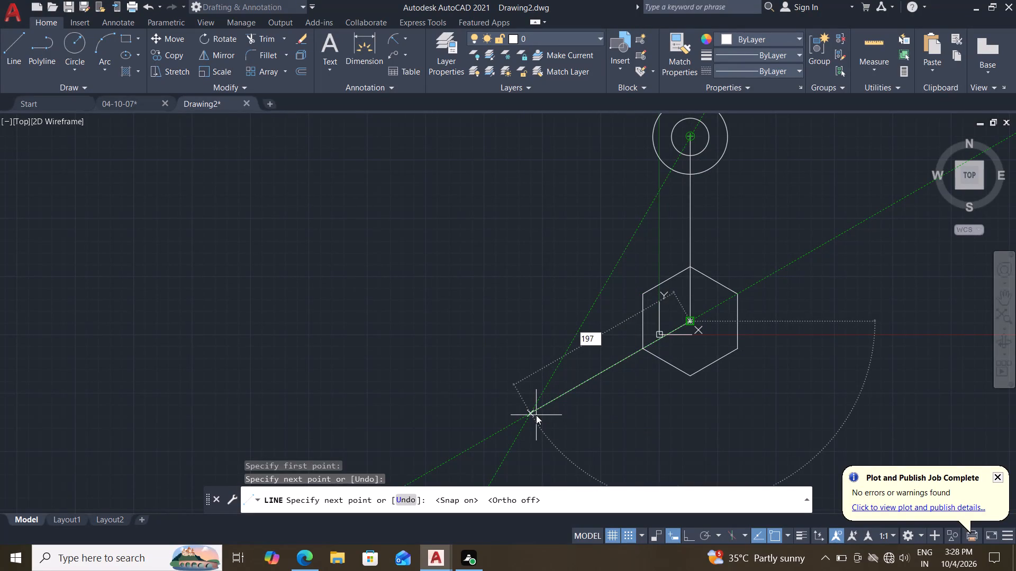
type(".5")
key("Tab")
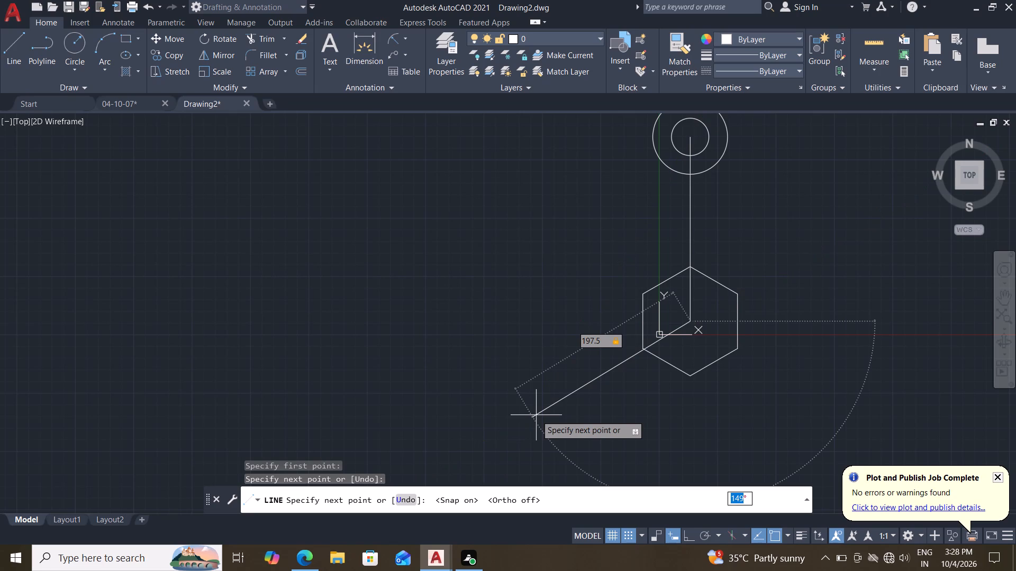
type("150")
key("Return")
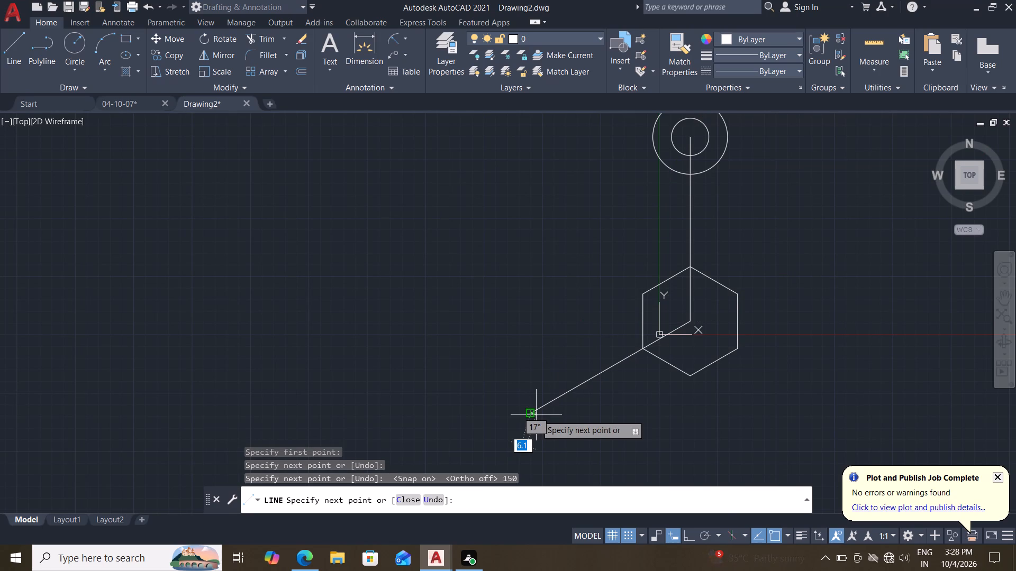
key("Escape")
Mirror the slanted line about a vertical axis through the hexagon's centre with Ortho on, keeping the source line.
middle_click_drag(473, 393, 449, 362)
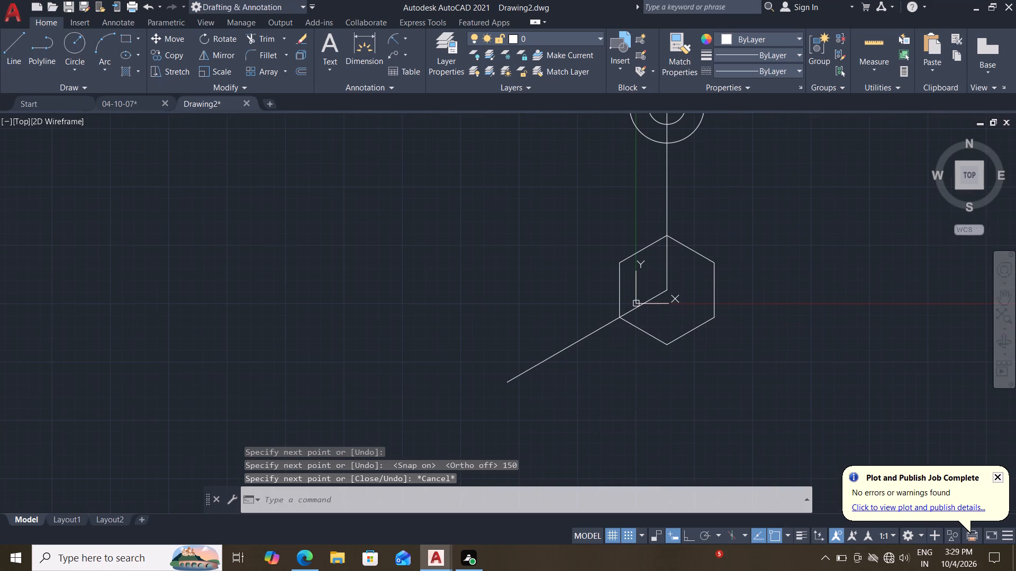
left_click(222, 55)
left_click(531, 312)
left_click(476, 438)
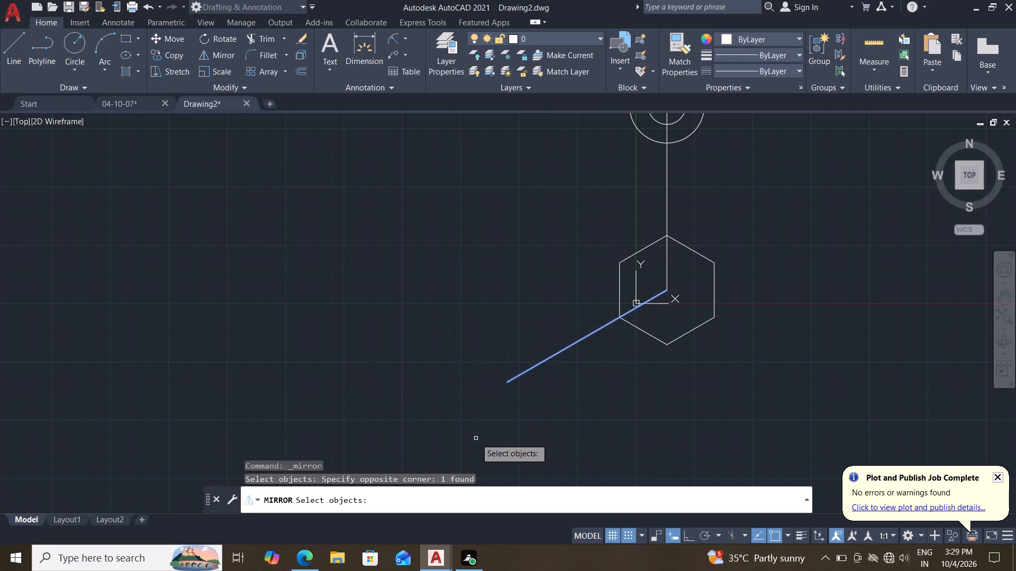
key("Return")
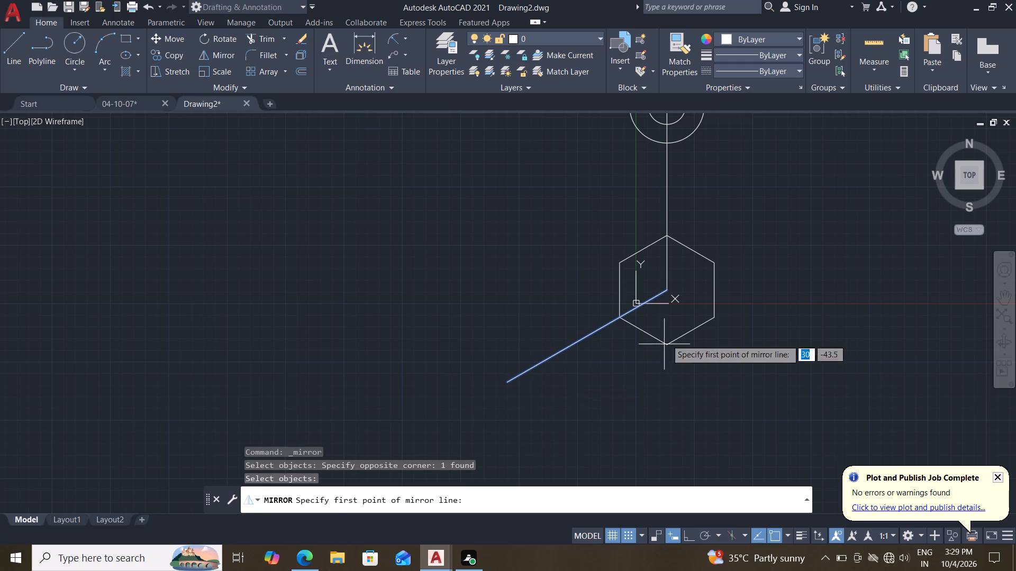
left_click(667, 293)
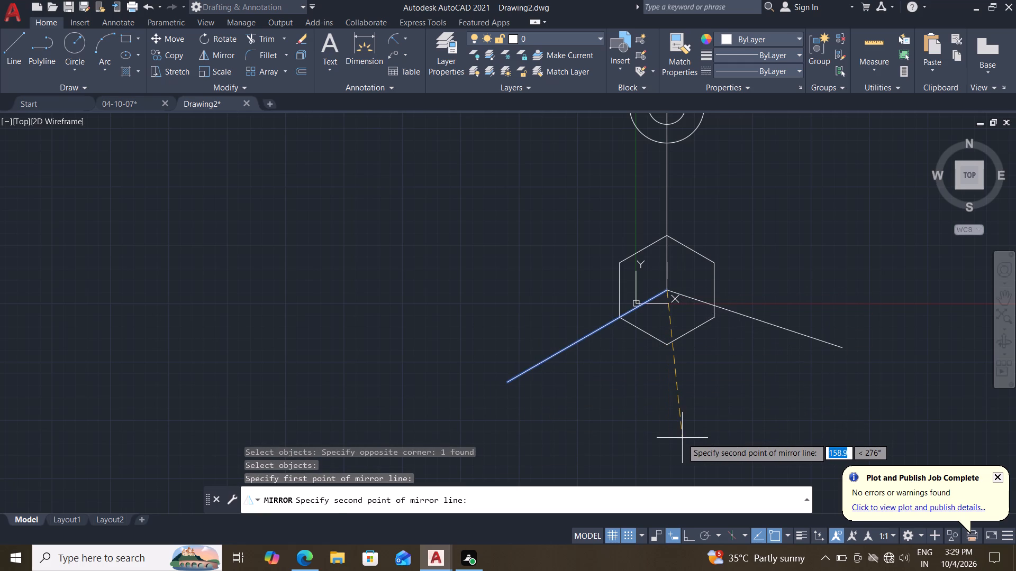
key("F8")
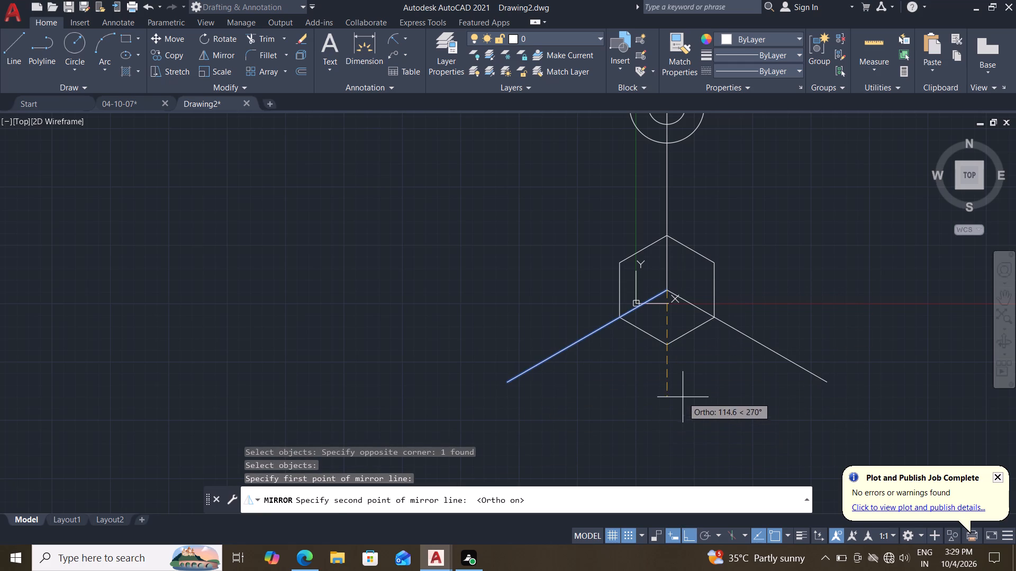
left_click(683, 397)
left_click_drag(711, 449, 684, 397)
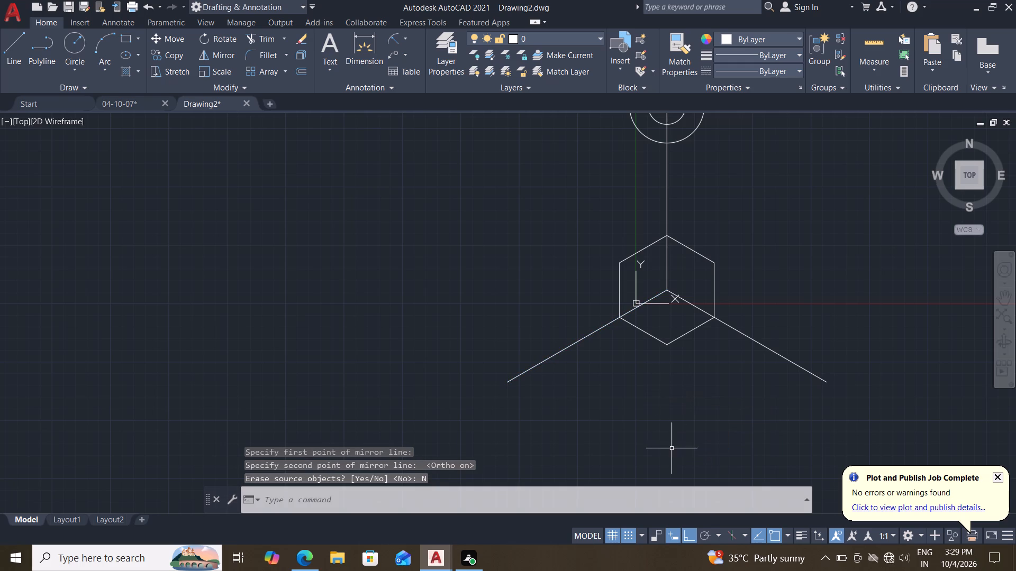
Draw two concentric circles of radius 20 and 40 centred on the outer end of the lower-left slanted line.
middle_click_drag(660, 391, 663, 427)
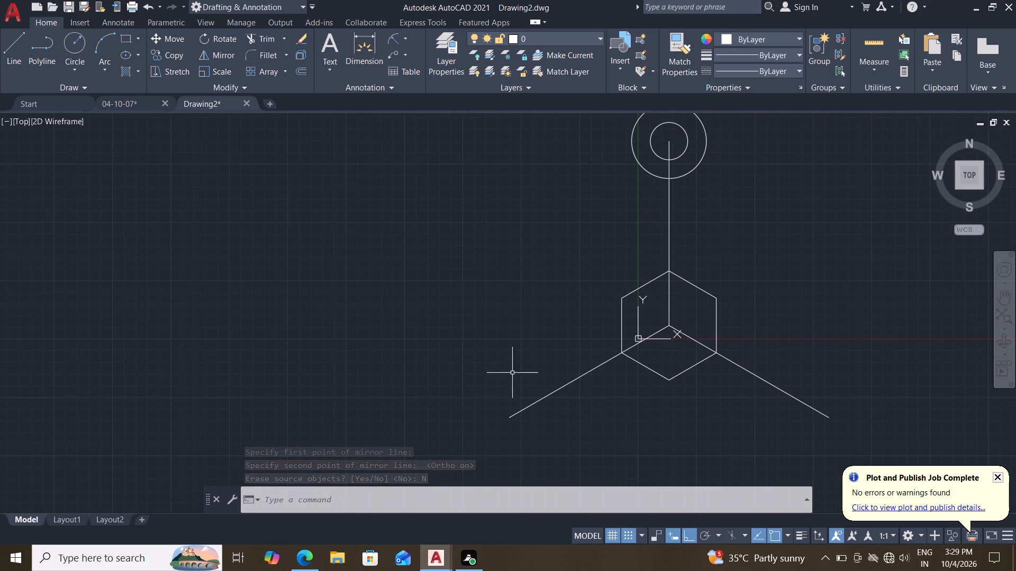
left_click(79, 34)
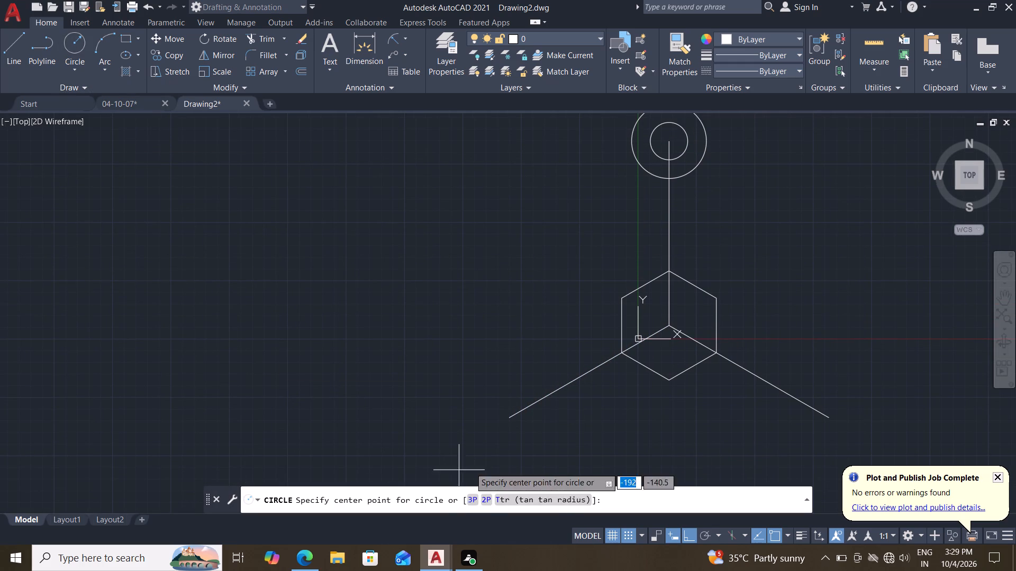
left_click_drag(505, 419, 499, 408)
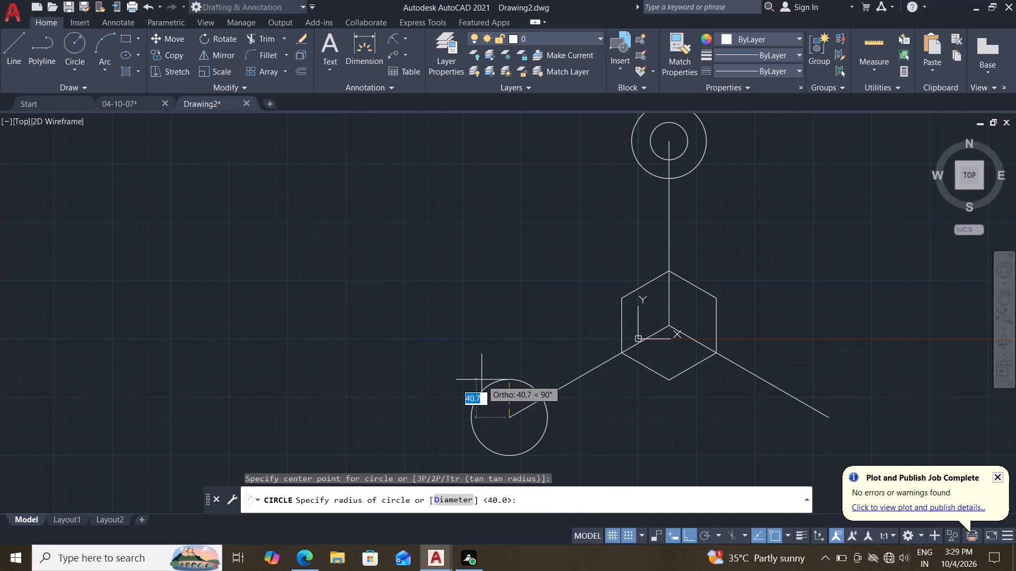
type("20")
key("Return")
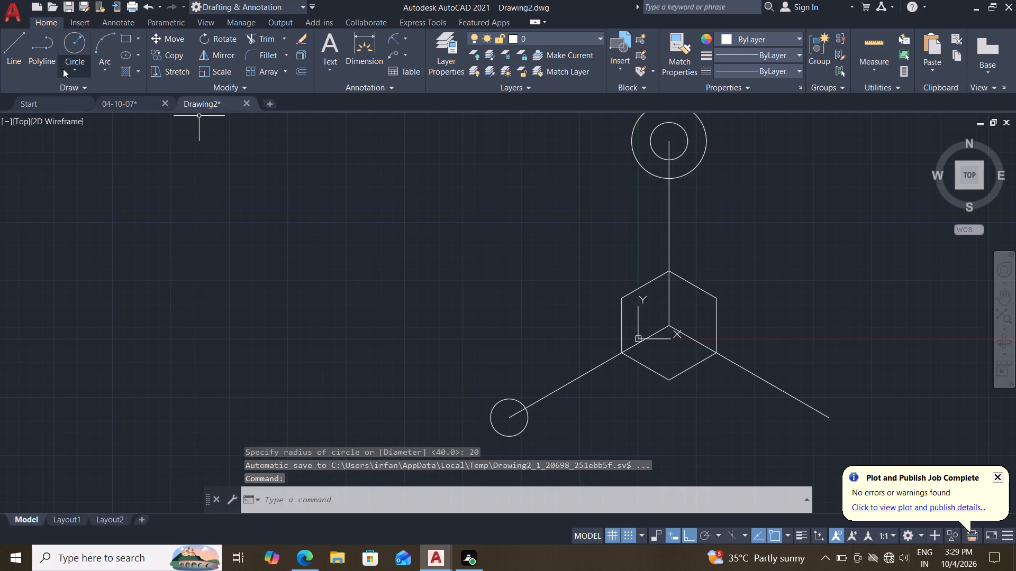
left_click(69, 36)
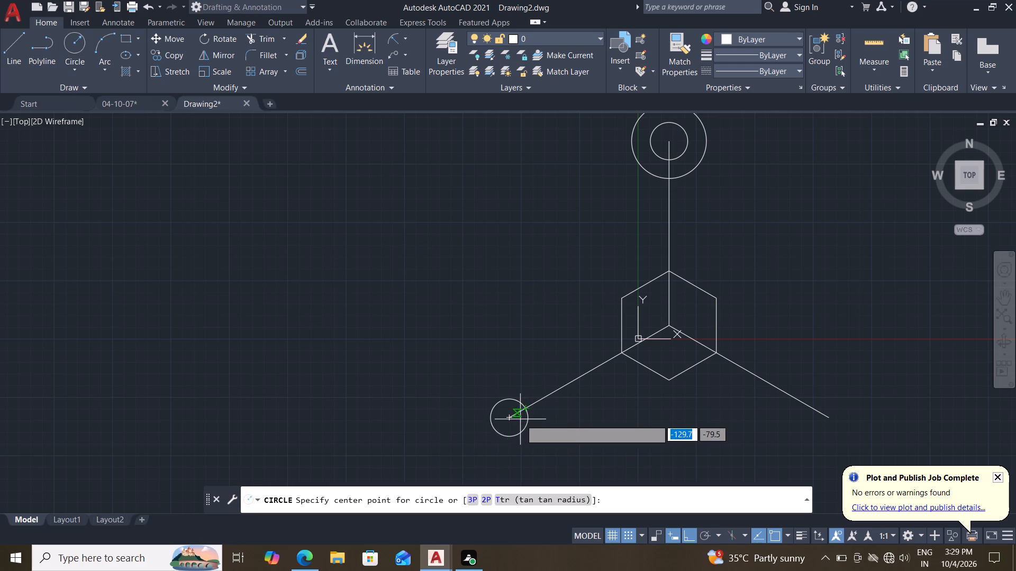
left_click_drag(511, 420, 491, 403)
key("4")
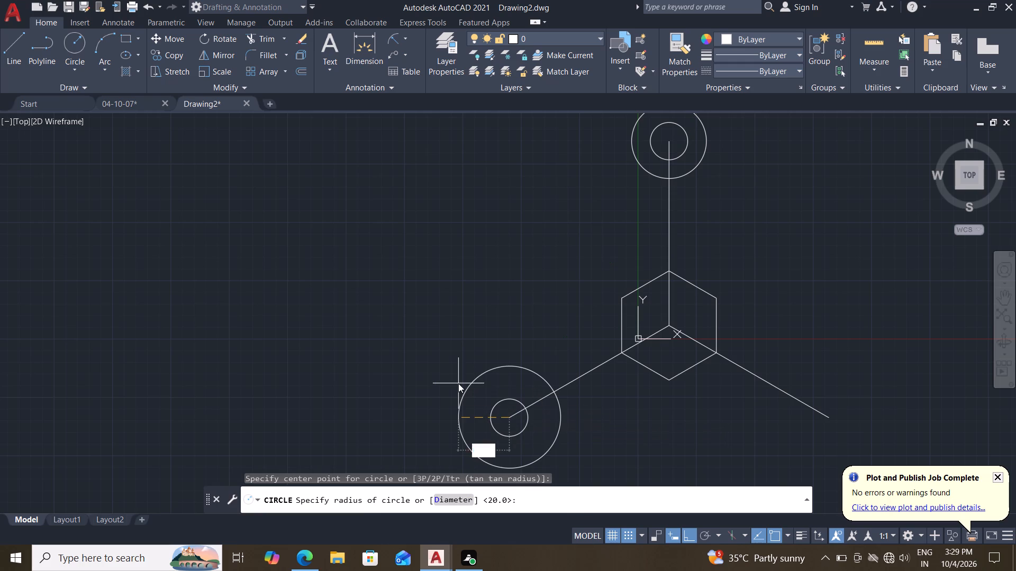
key("0")
key("Return")
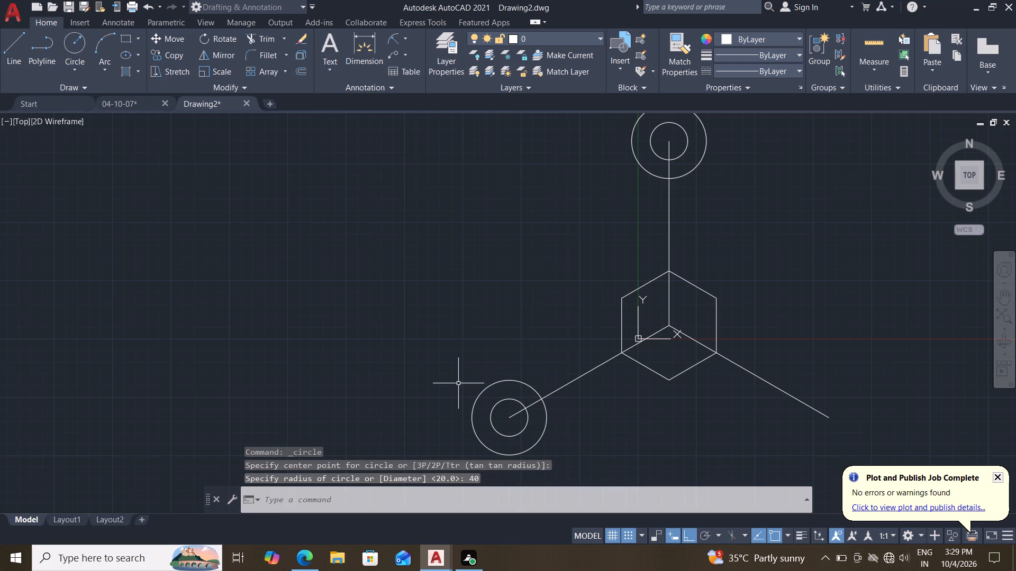
Draw two concentric circles of radius 20 and 40 centred on the outer end of the lower-right slanted line.
left_click(65, 41)
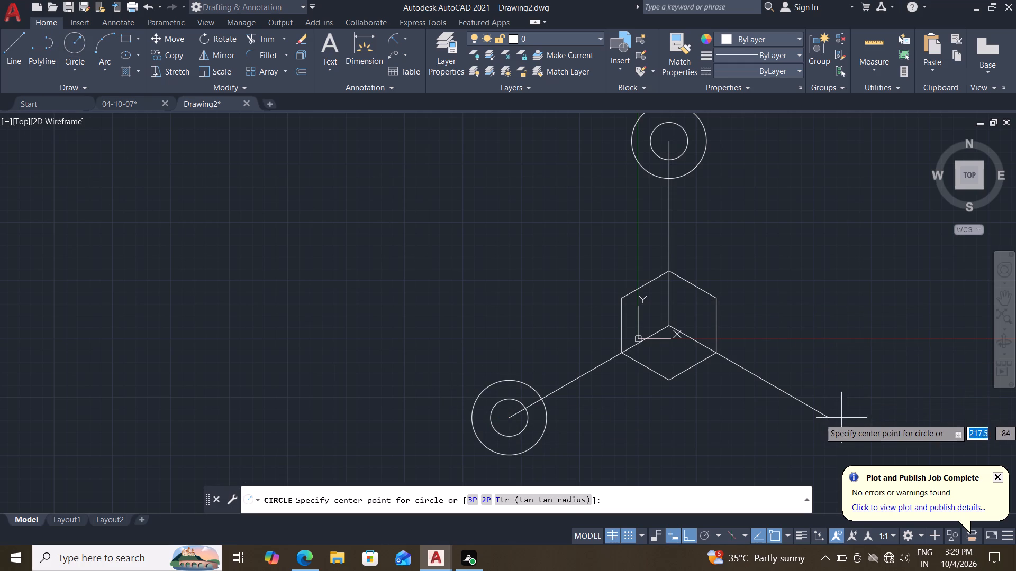
left_click_drag(831, 419, 821, 400)
type("20")
key("Return")
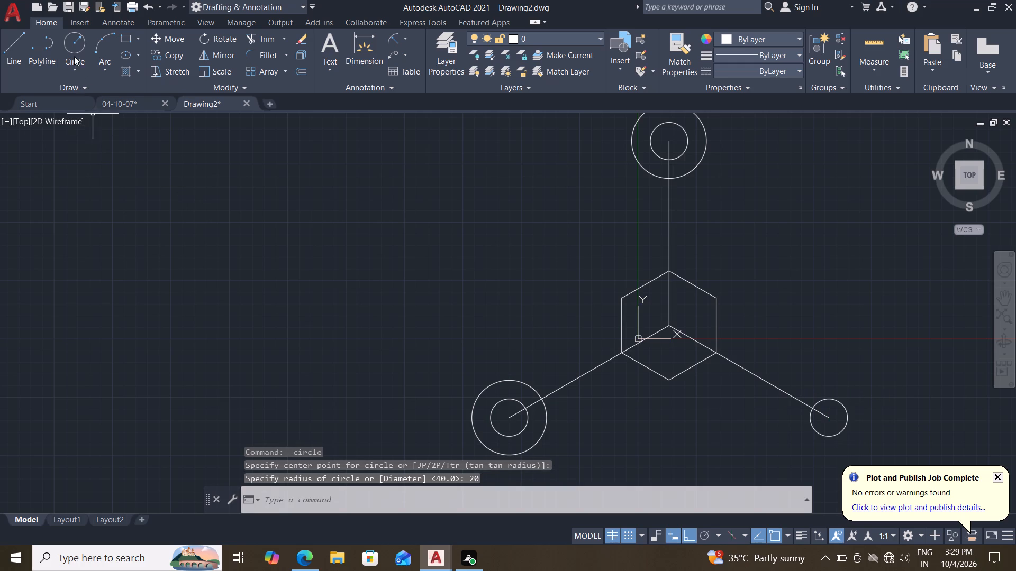
left_click(73, 53)
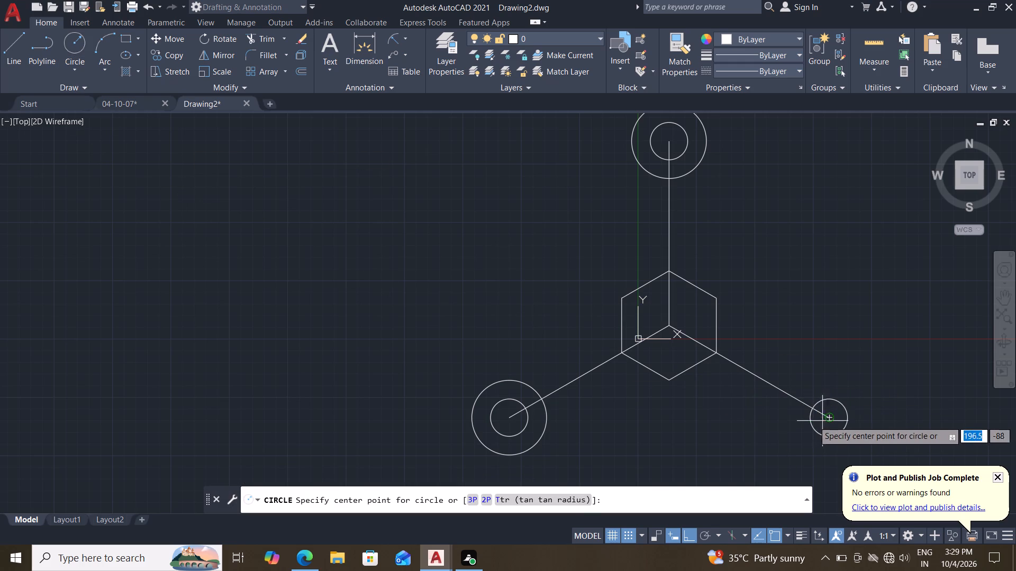
left_click_drag(825, 421, 804, 389)
type("40")
key("Return")
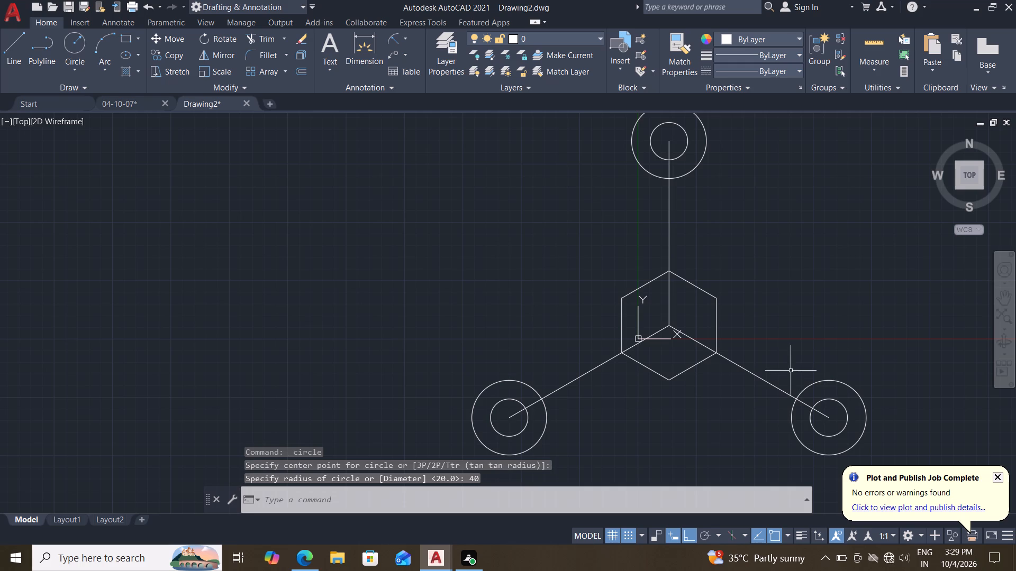
Load the ACAD_ISO02W100 ISO dash linetype from acad.lin into the drawing, with the lower-left arm line selected.
middle_click_drag(660, 412, 661, 398)
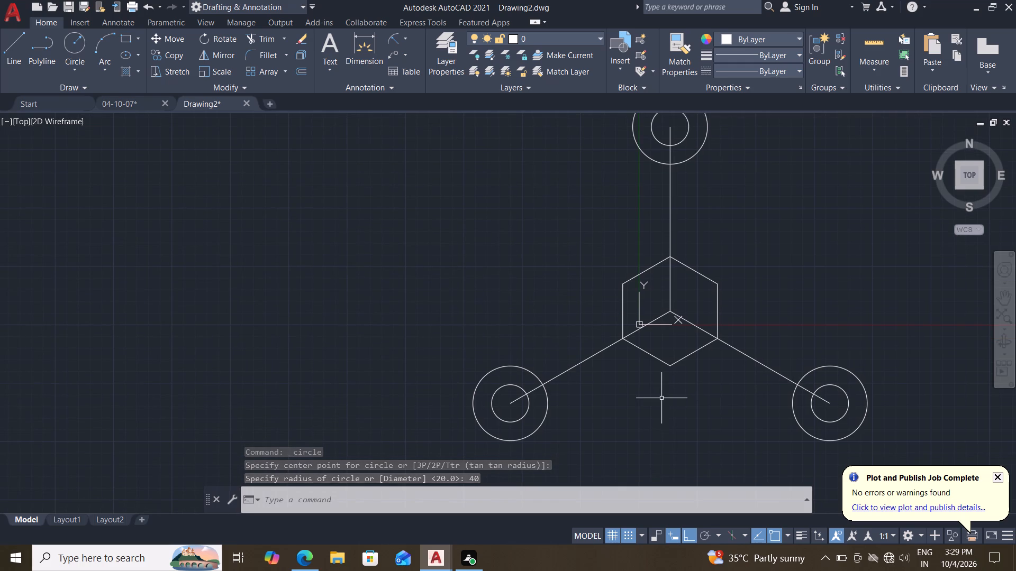
left_click(582, 363)
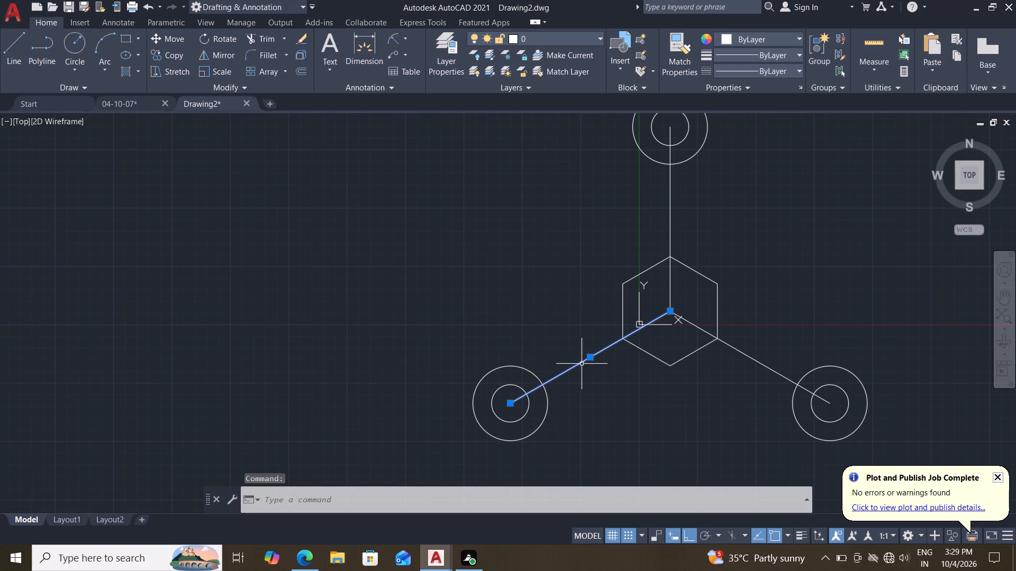
left_click(763, 66)
left_click(746, 132)
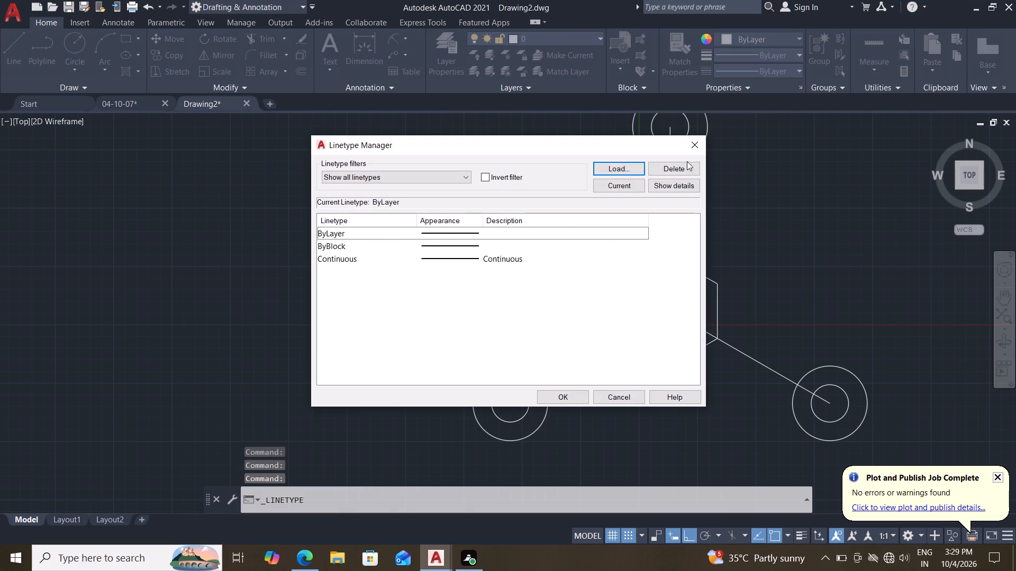
left_click(622, 173)
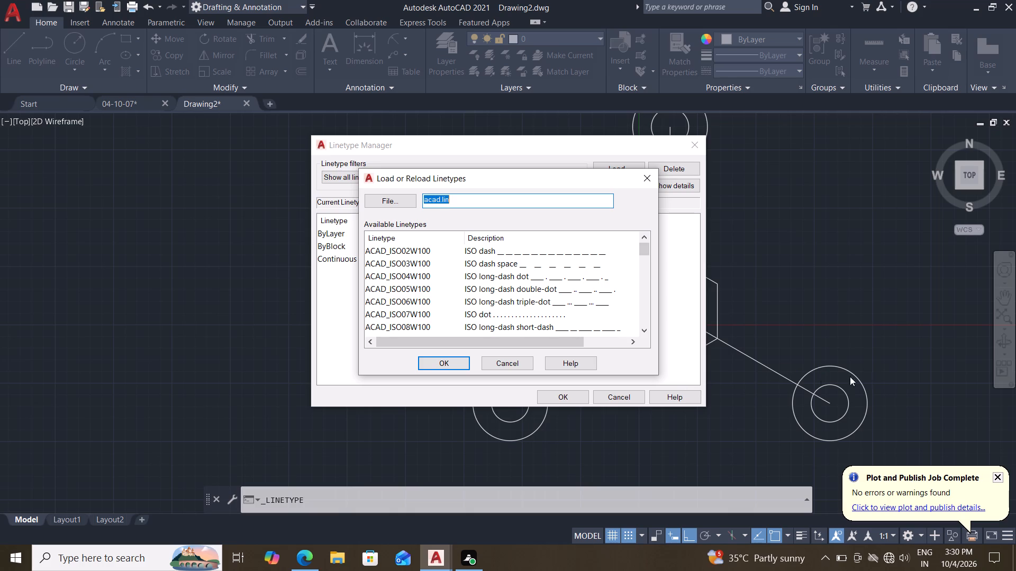
left_click(531, 256)
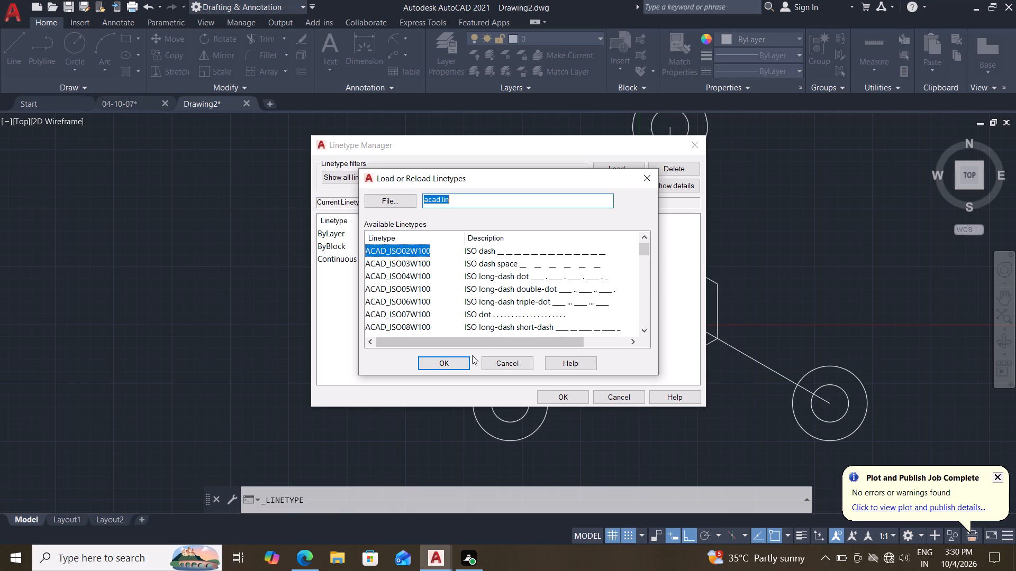
left_click(458, 359)
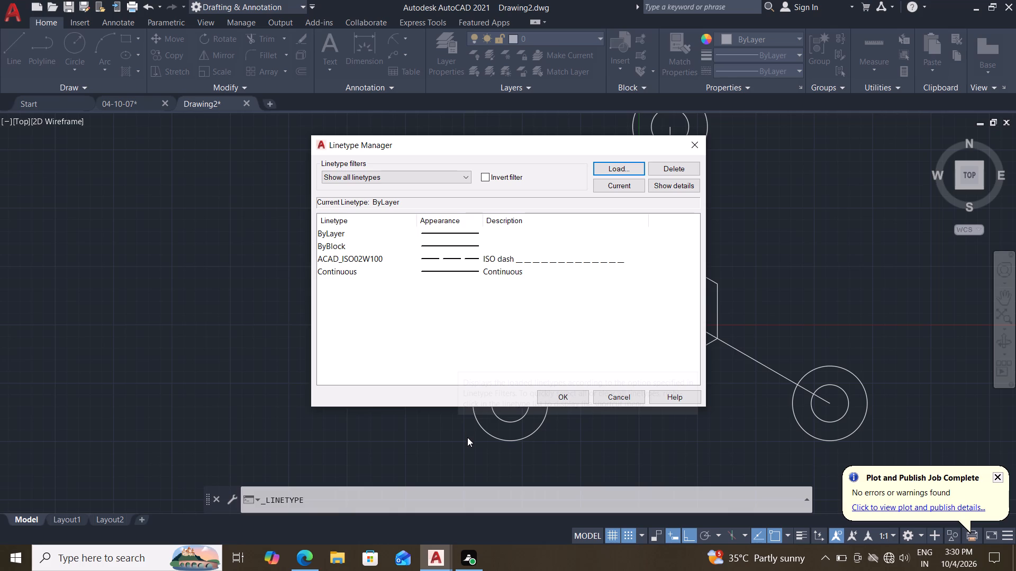
left_click(574, 398)
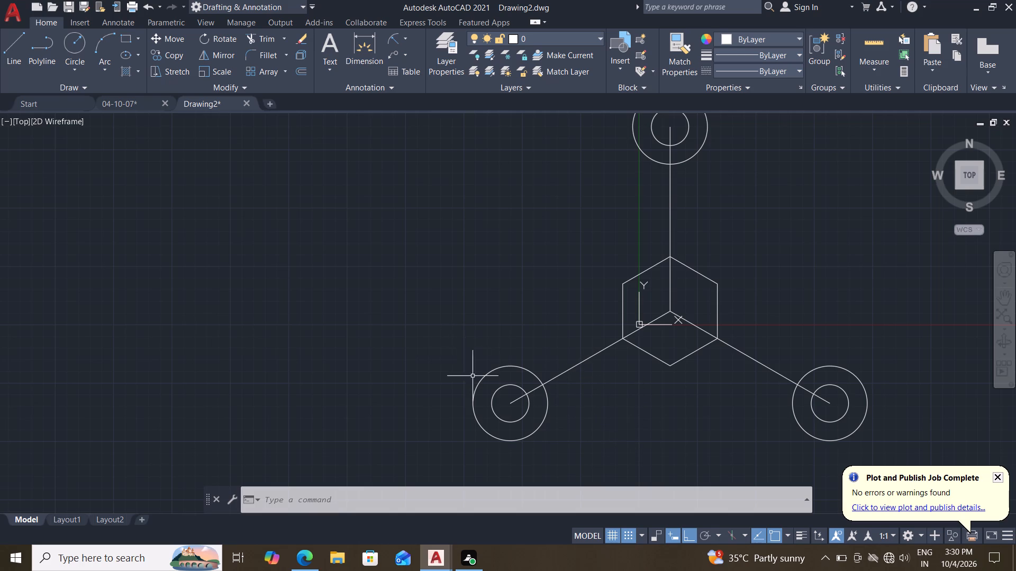
Draw a radius 250 circle tangent to the outer circles of the lower-left and top arms.
left_click(63, 73)
left_click(98, 205)
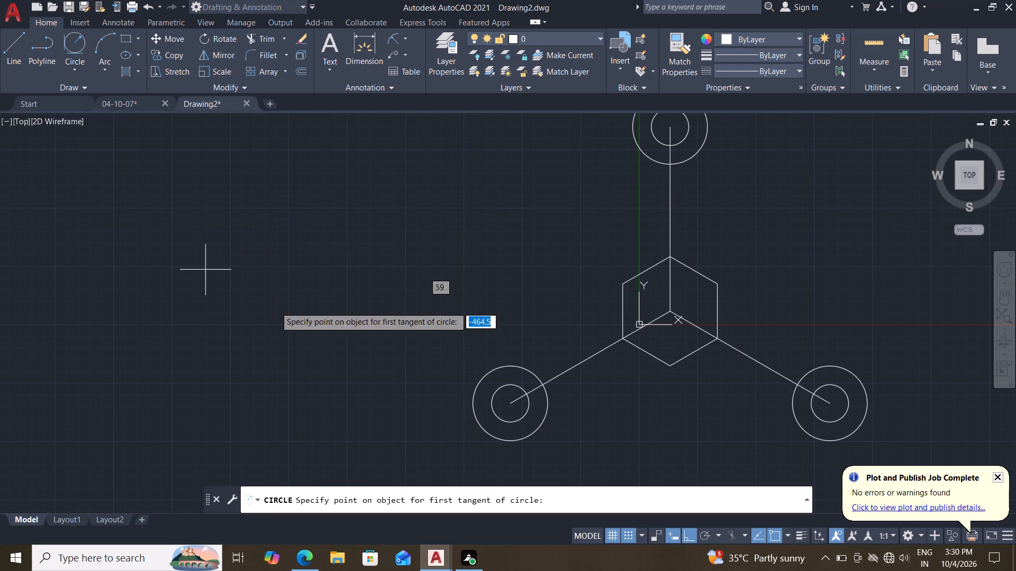
left_click(492, 373)
middle_click_drag(517, 301, 519, 365)
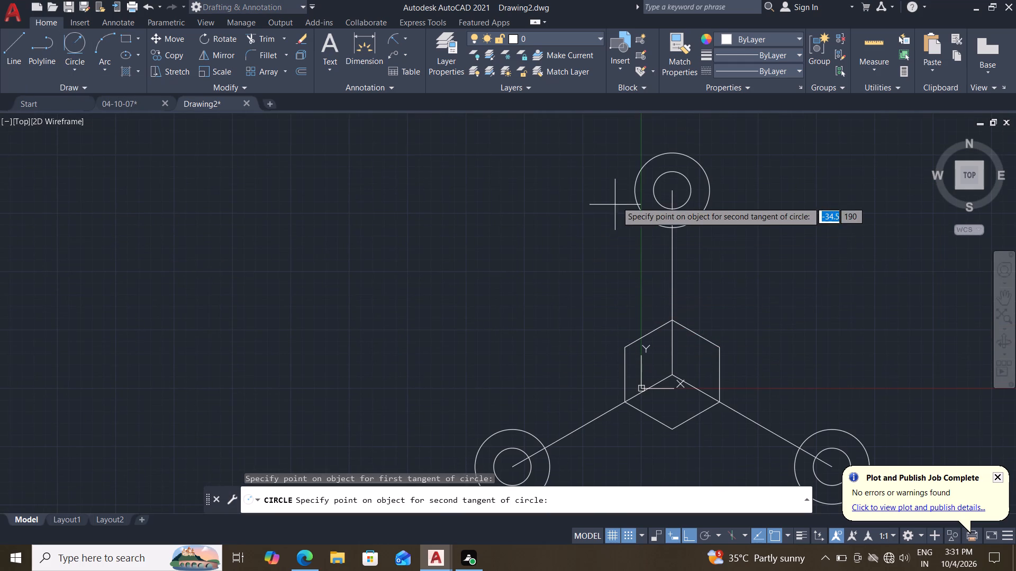
left_click(632, 193)
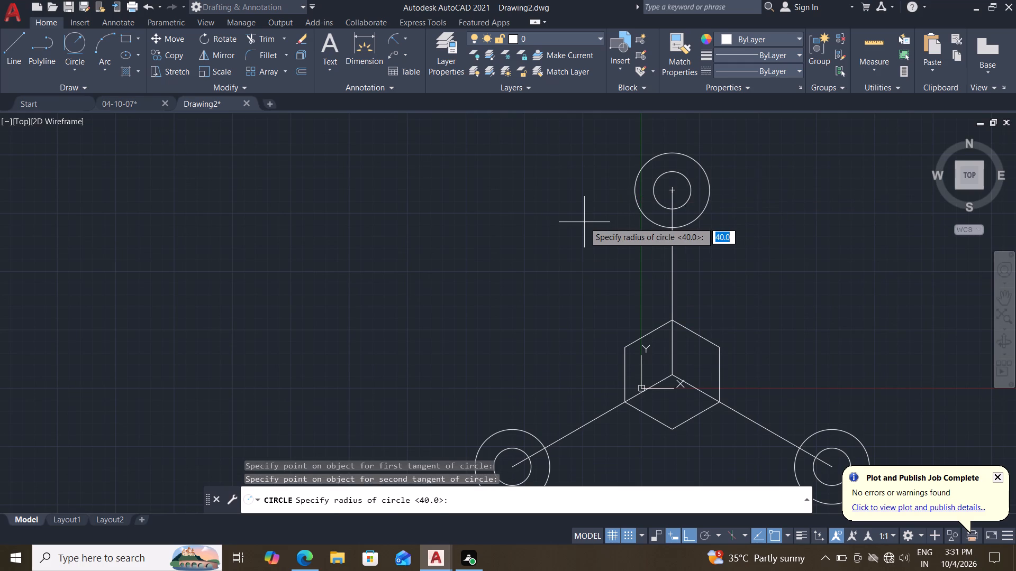
type("250")
key("Return")
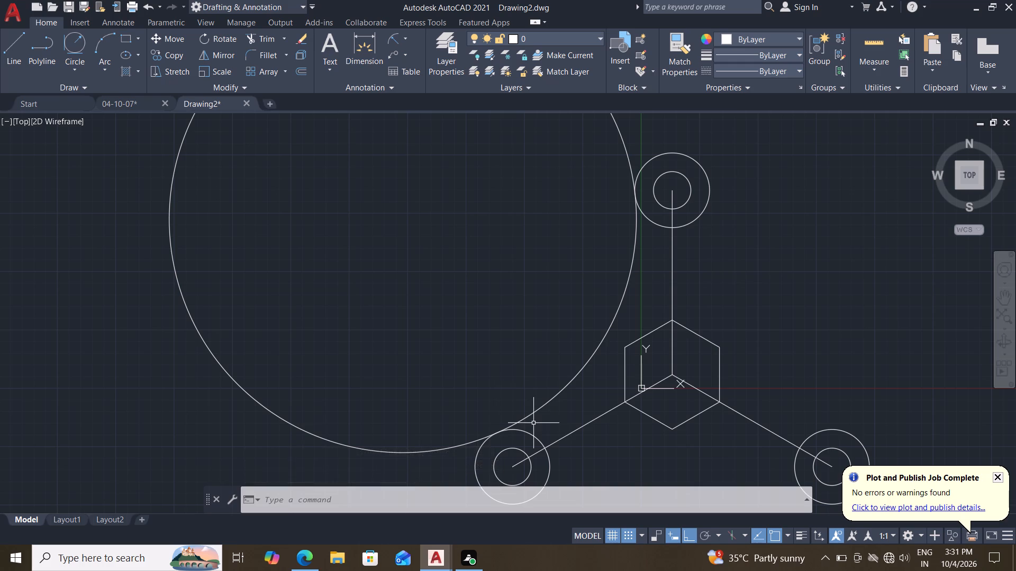
Trim the radius 250 circle to leave only the concave arc joining the lower-left and top outer circles.
middle_click_drag(533, 417, 526, 371)
middle_click_drag(702, 438, 707, 429)
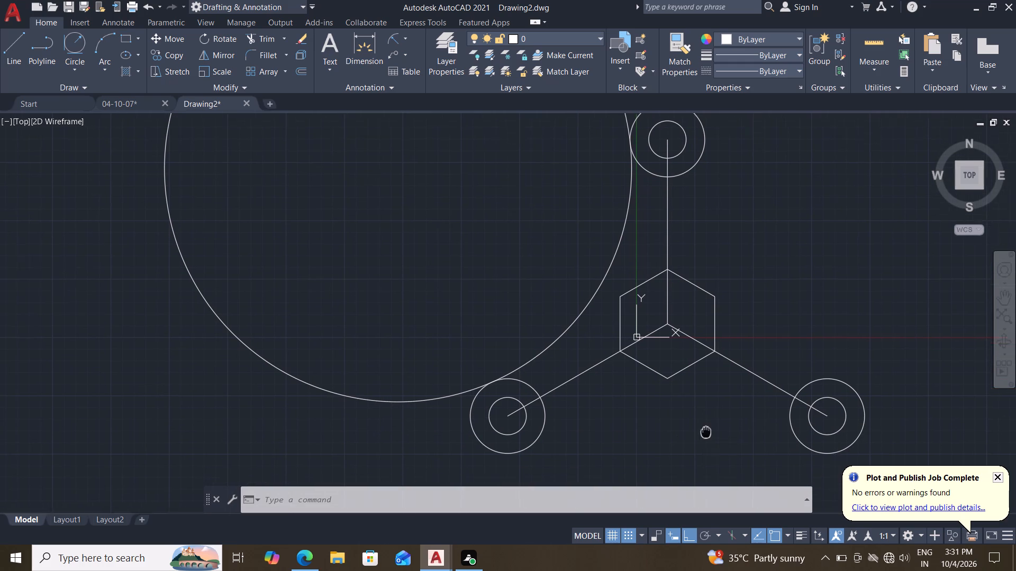
middle_click_drag(707, 429, 715, 417)
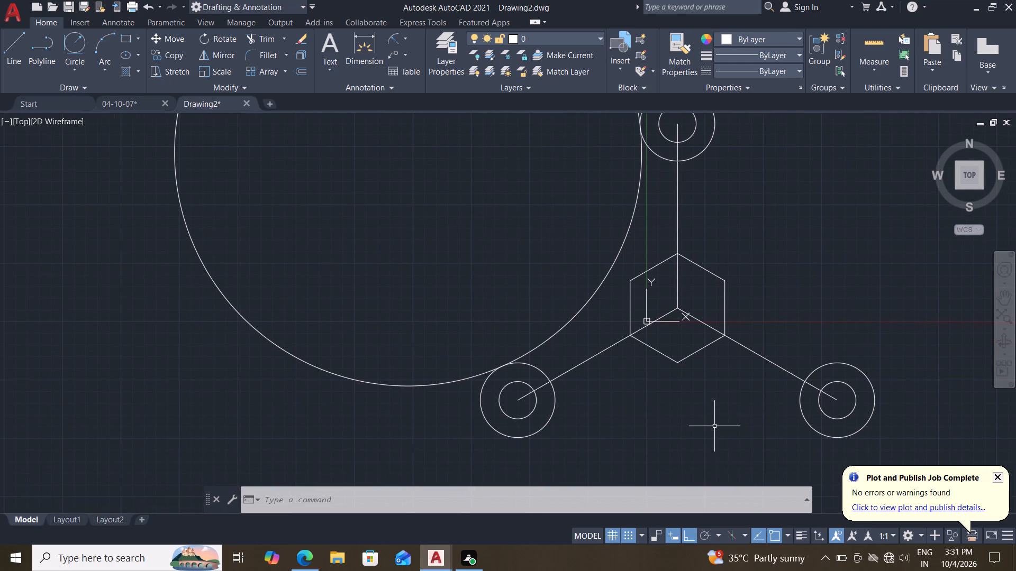
middle_click_drag(710, 445, 709, 415)
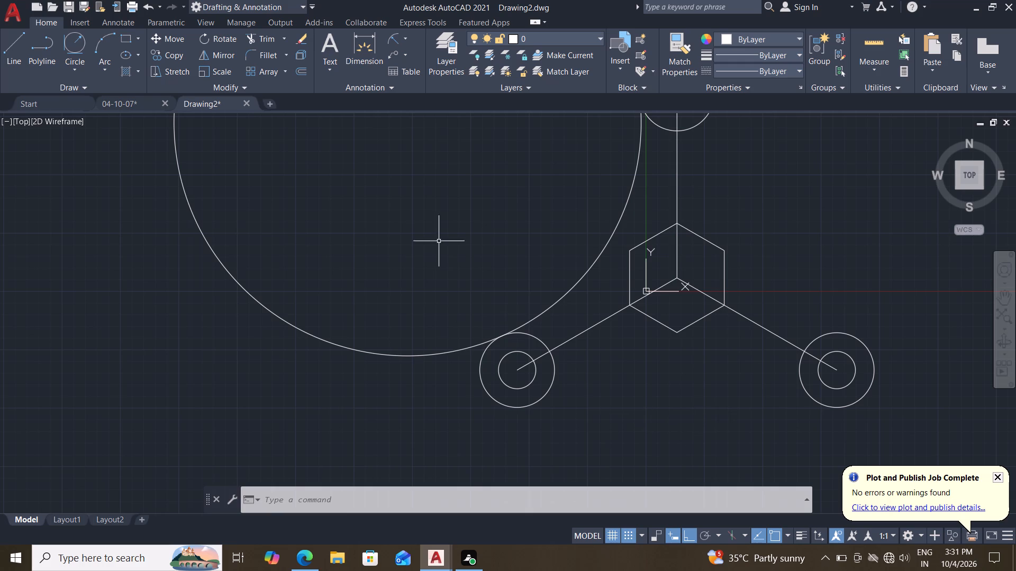
left_click(269, 41)
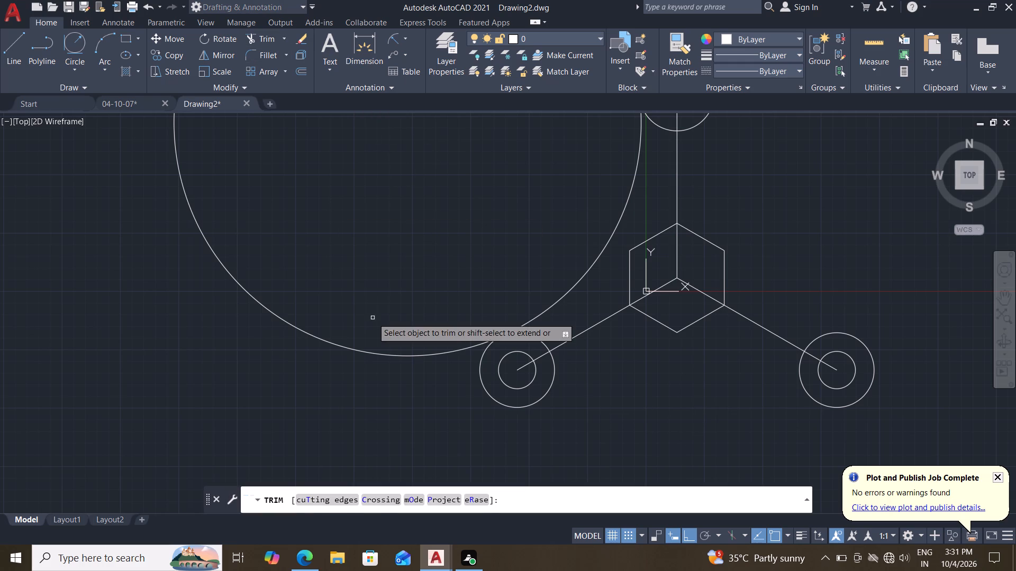
left_click_drag(373, 318, 369, 391)
left_click_drag(370, 393, 406, 327)
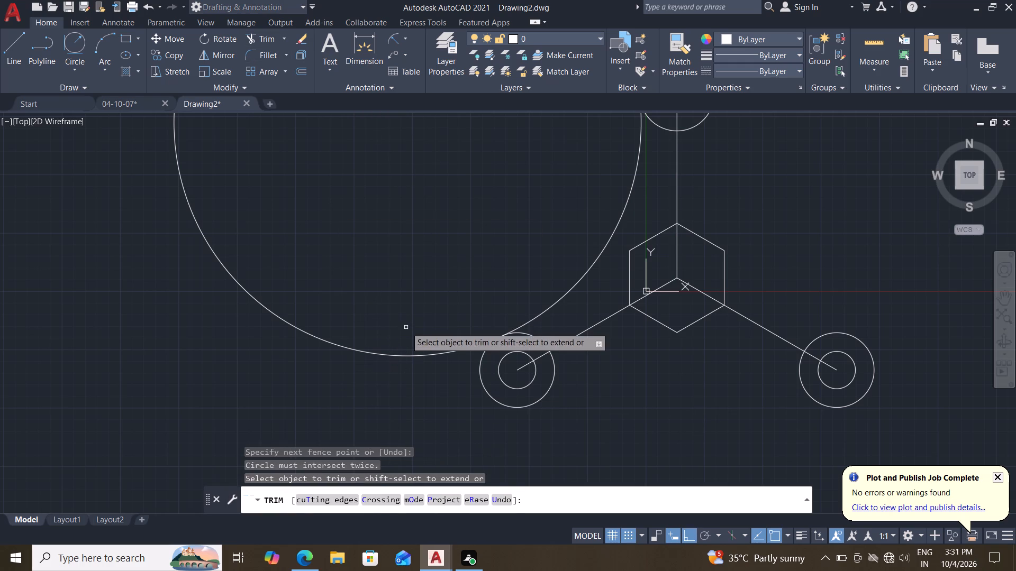
scroll(420, 317, "down", 2)
scroll(455, 290, "up", 1)
middle_click_drag(493, 241, 475, 285)
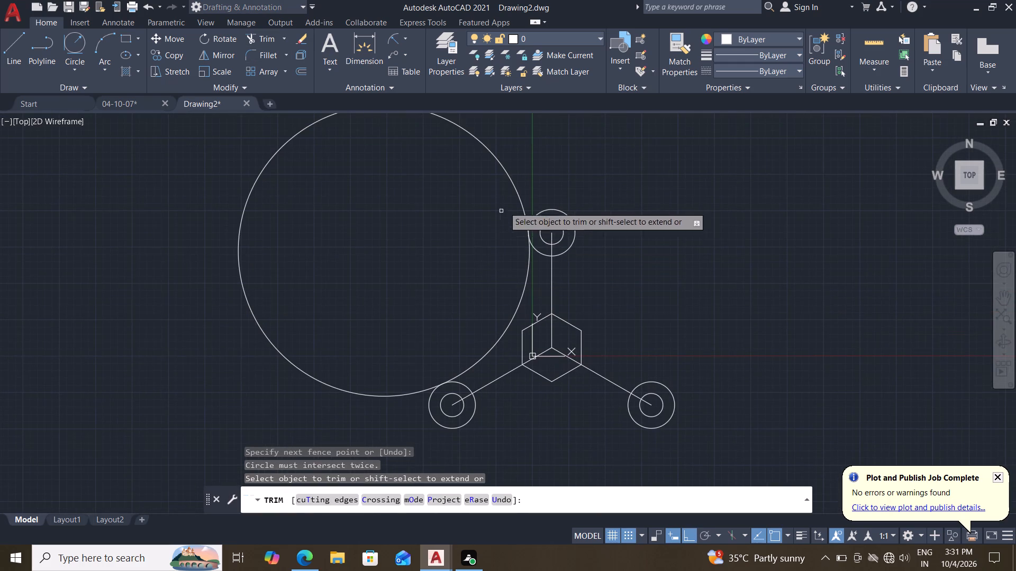
left_click_drag(518, 190, 508, 215)
Draw a radius 250 circle tangent to the undersides of the lower-left and lower-right outer circles.
middle_click_drag(430, 327, 425, 291)
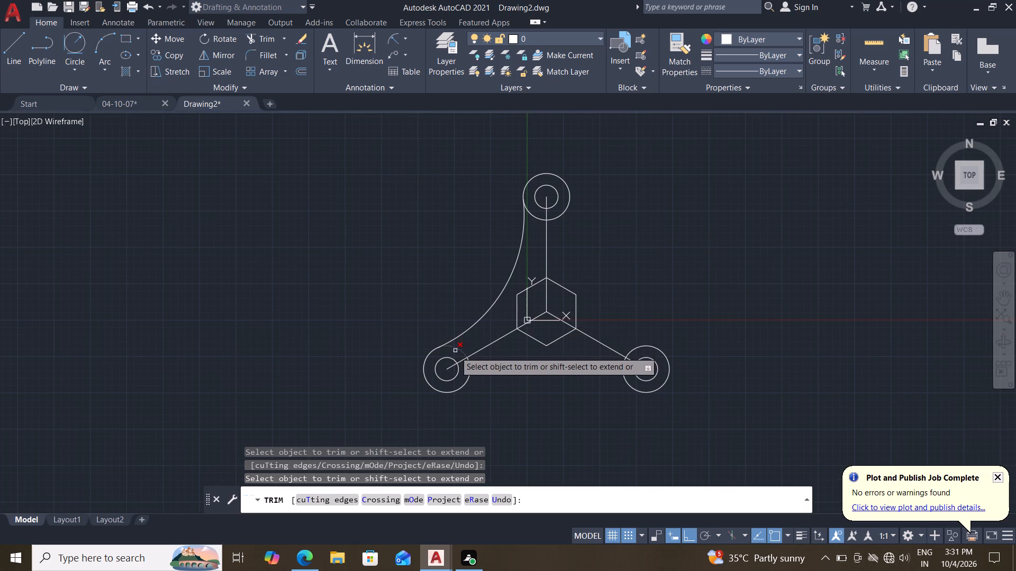
middle_click_drag(455, 362, 442, 326)
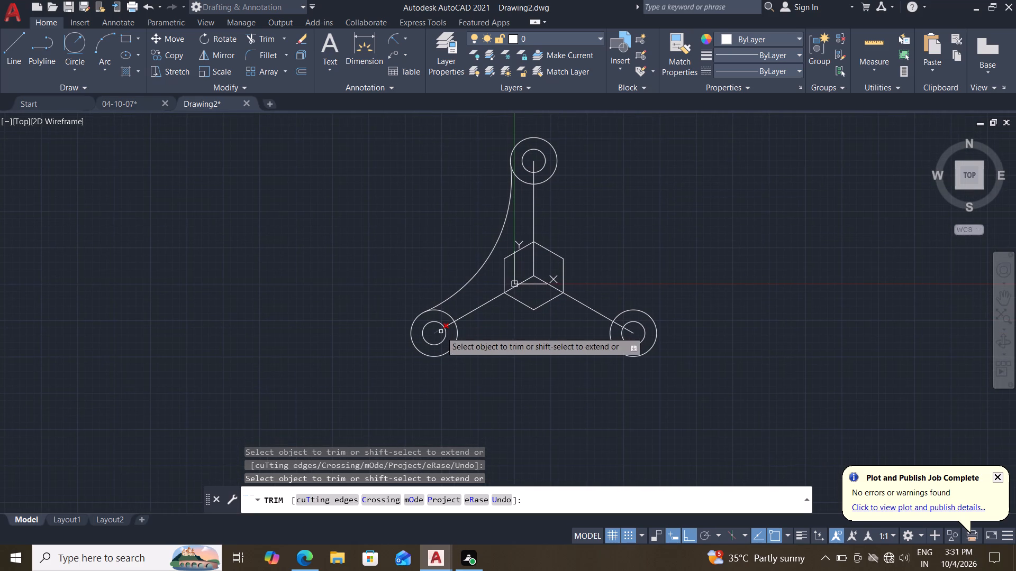
left_click(70, 37)
middle_click_drag(446, 389, 422, 355)
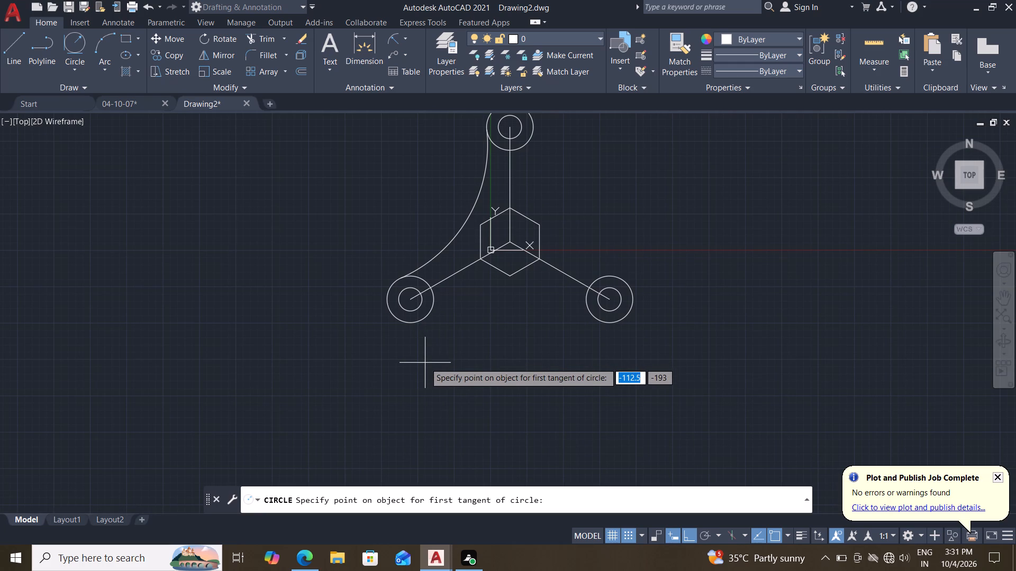
left_click(426, 320)
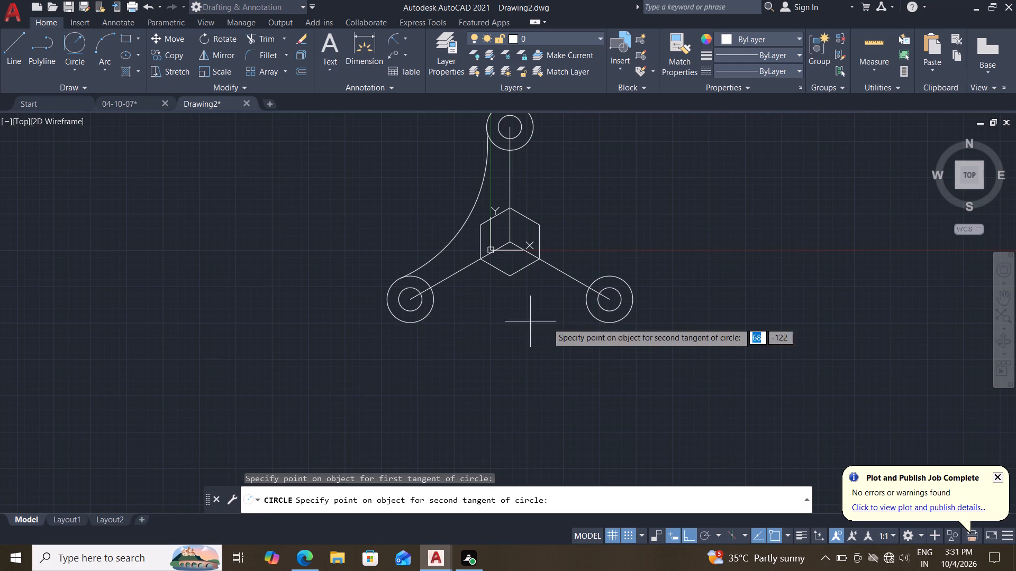
left_click(601, 323)
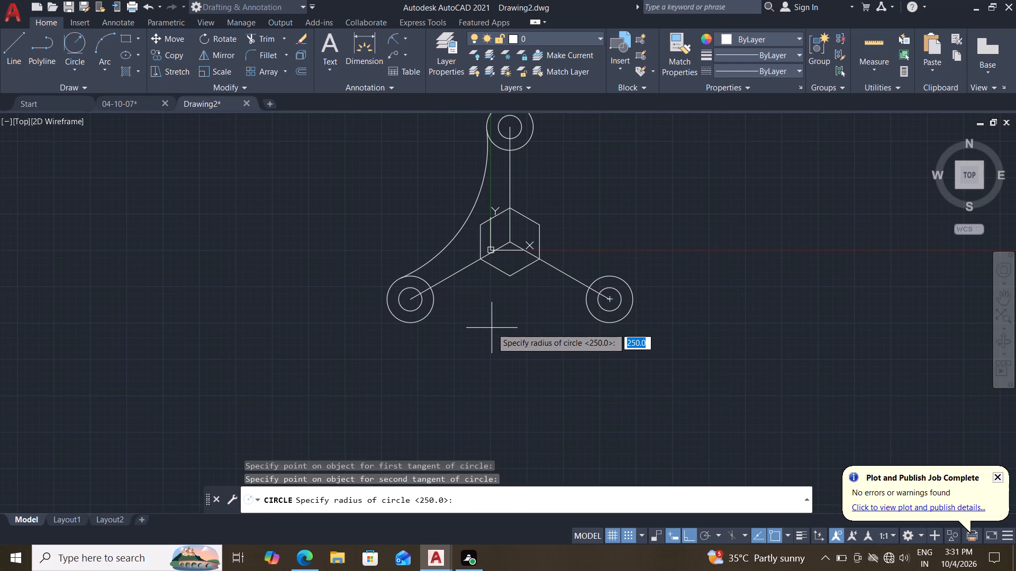
key("Return")
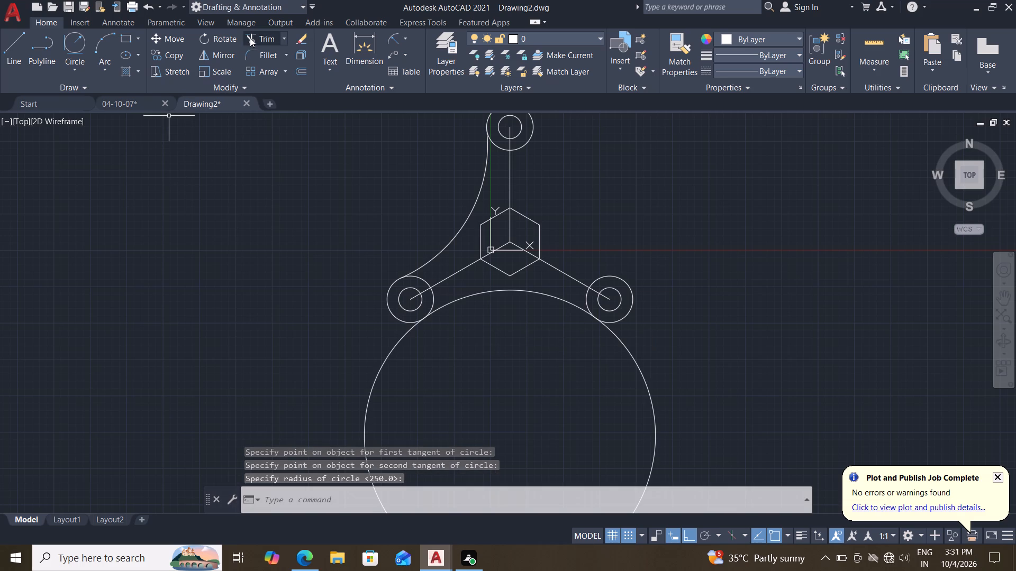
Trim the lower radius 250 circle to leave only the arc joining the two lower outer circles.
left_click(250, 38)
left_click_drag(246, 387, 520, 399)
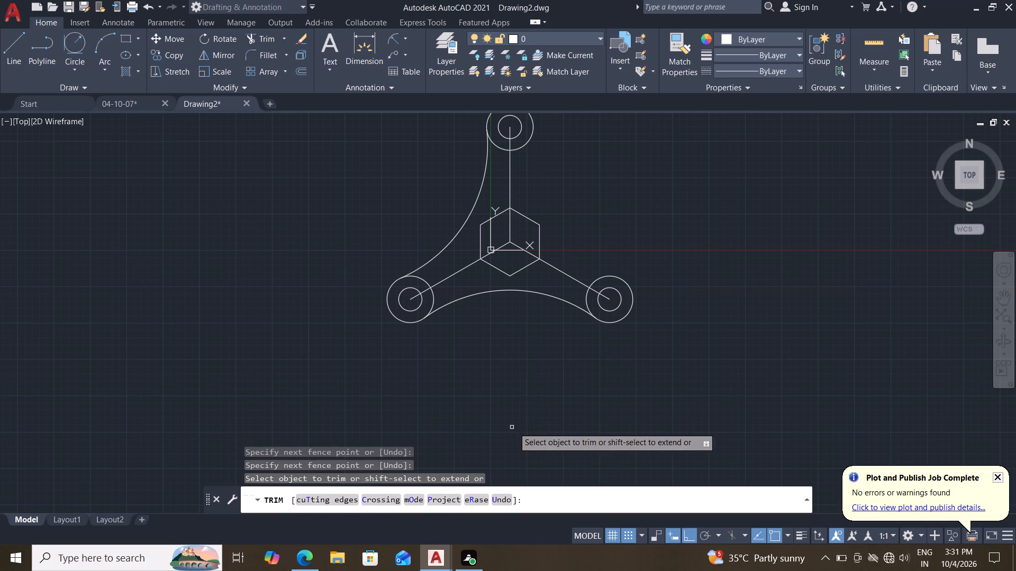
Draw a radius 250 circle tangent to the outer circles of the lower-right and top arms.
middle_click_drag(515, 427, 496, 438)
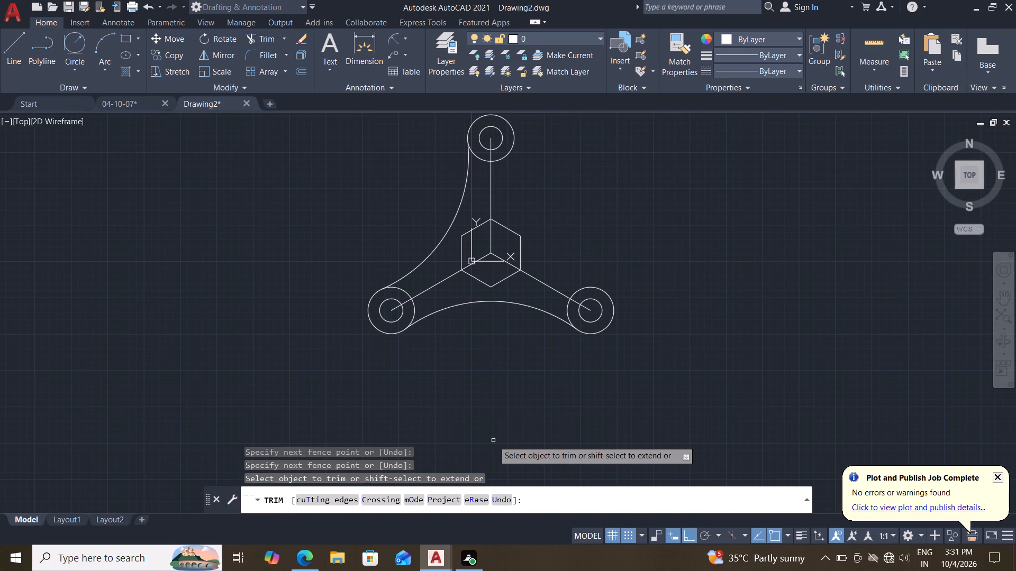
middle_click_drag(504, 425, 491, 443)
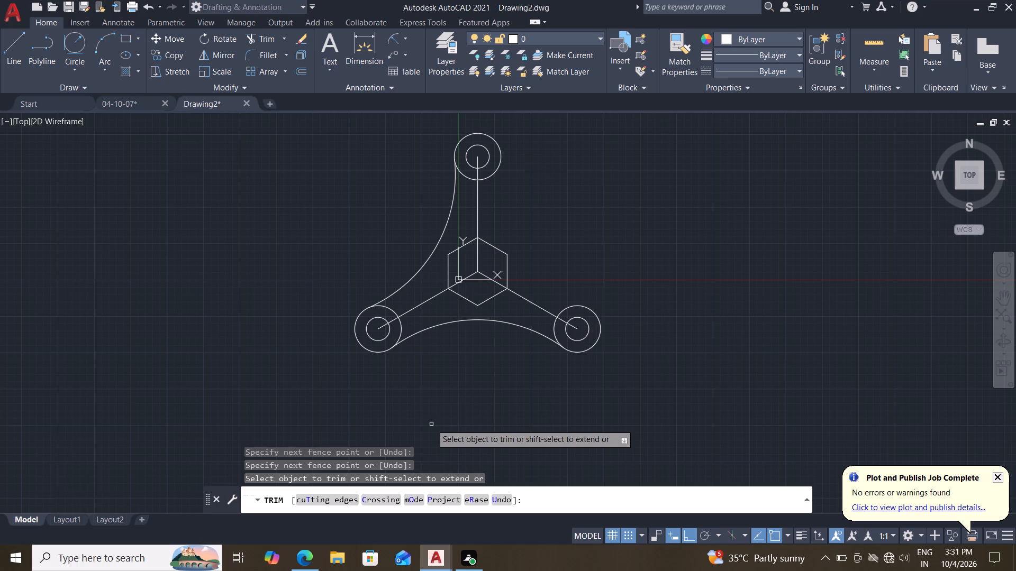
left_click(68, 38)
middle_click_drag(487, 358, 465, 408)
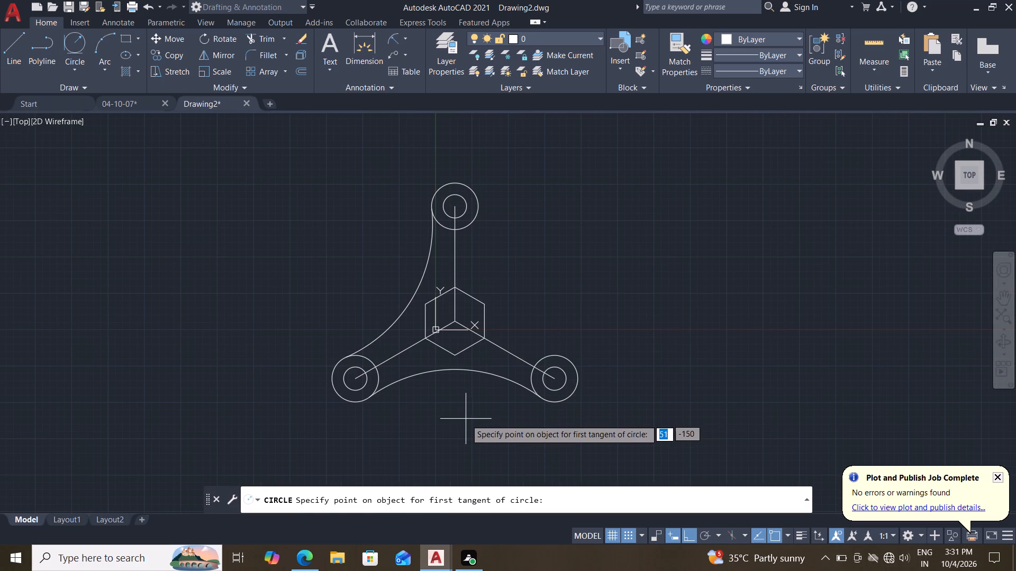
left_click(570, 362)
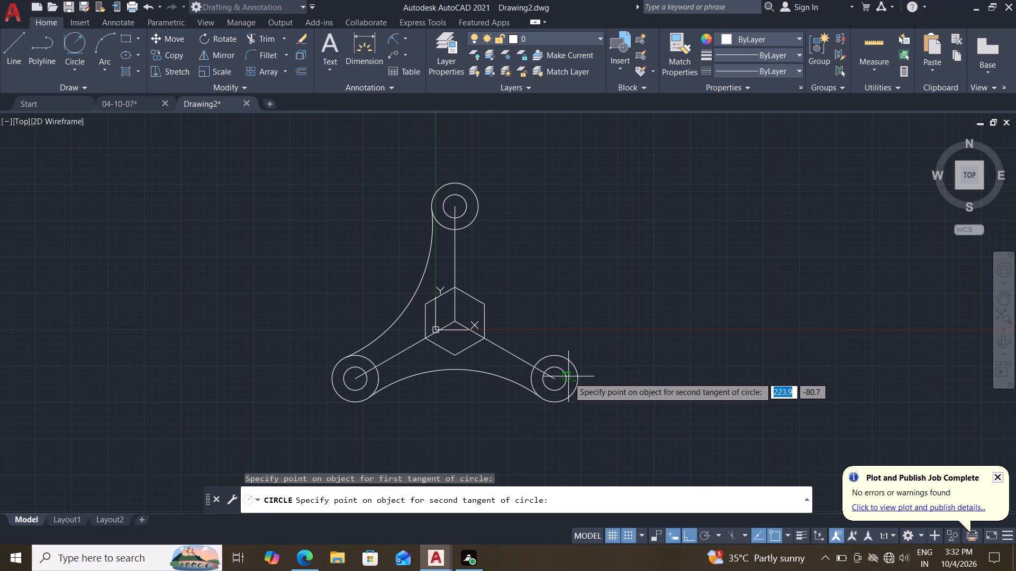
left_click(484, 197)
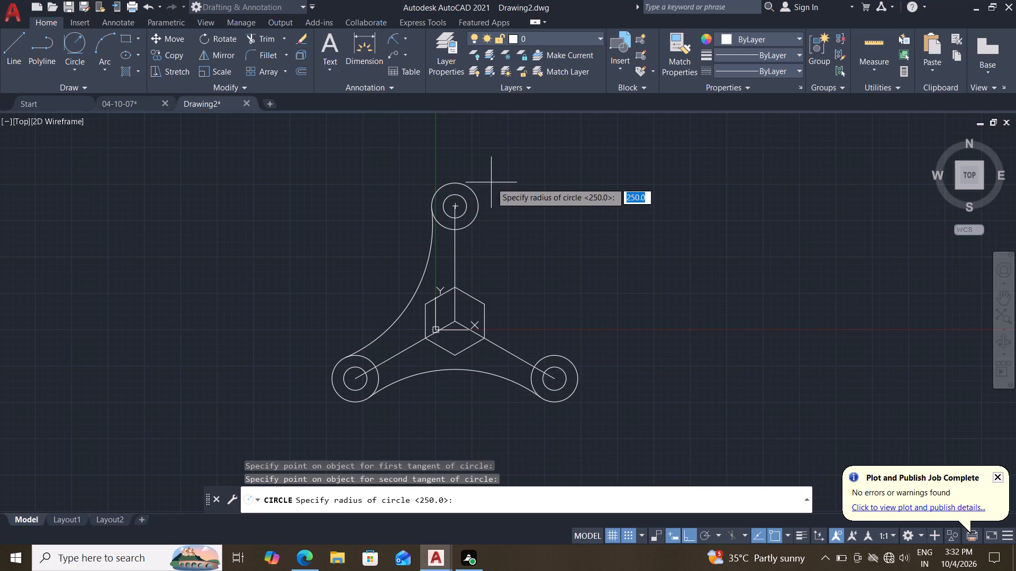
key("Return")
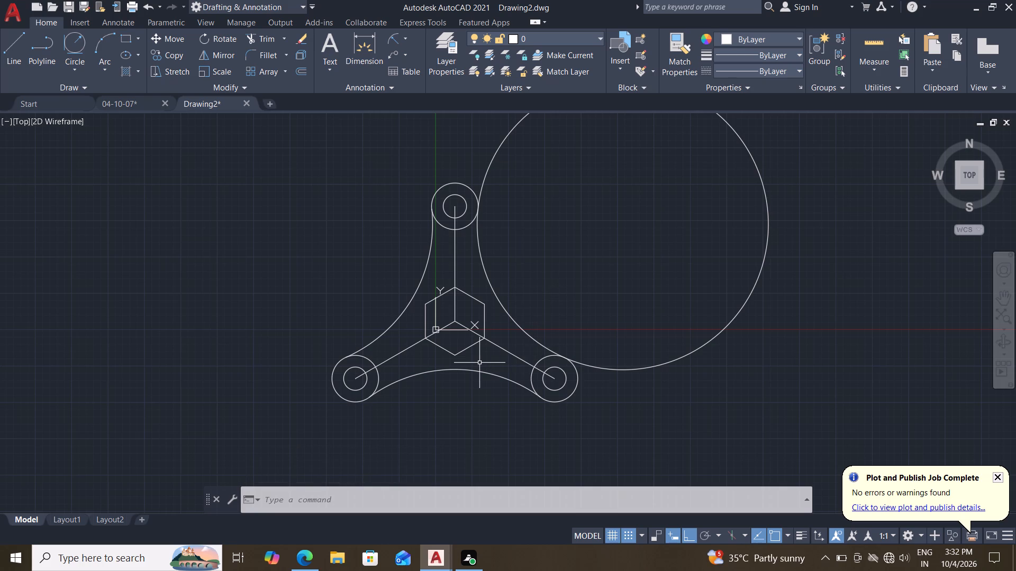
Trim the third radius 250 circle to leave only the arc joining the top and lower-right outer circles.
left_click(262, 37)
left_click_drag(614, 291, 654, 379)
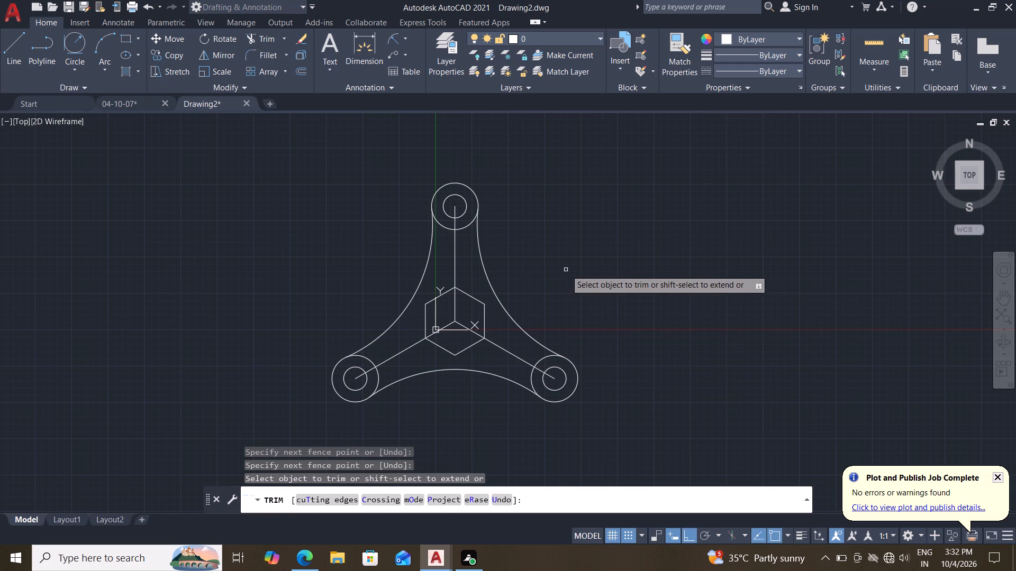
middle_click_drag(568, 303, 592, 268)
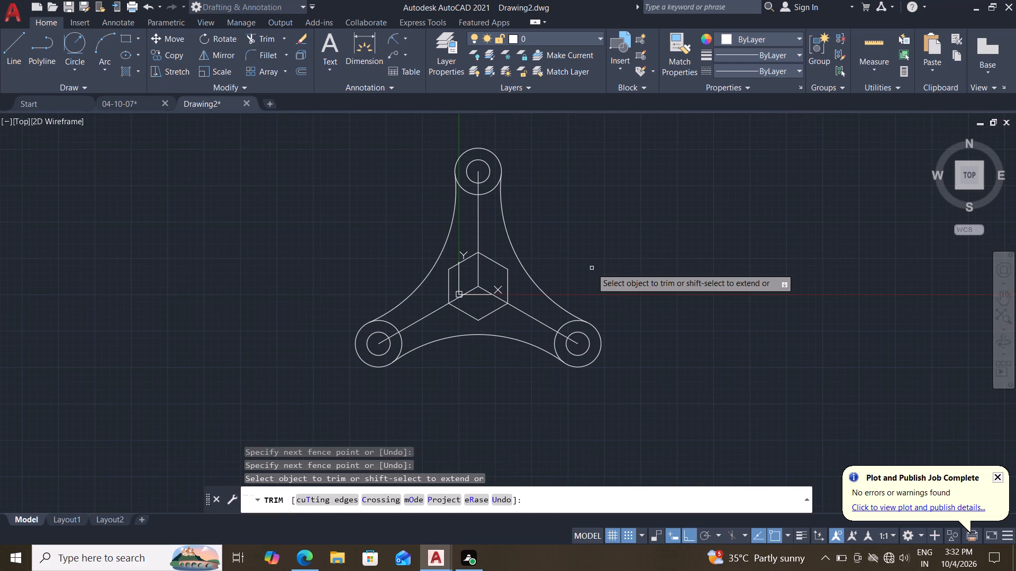
key("Escape")
key("Escape")
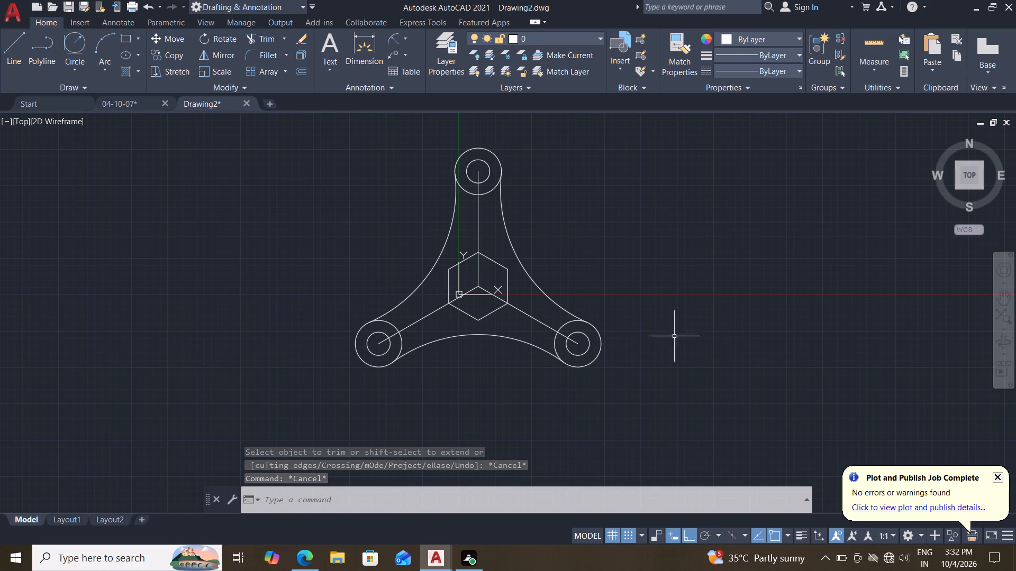
Move the whole figure from the hexagon's centre about 359 mm up and to the right at 42°, with Ortho off.
scroll(597, 315, "down", 1)
left_click(566, 184)
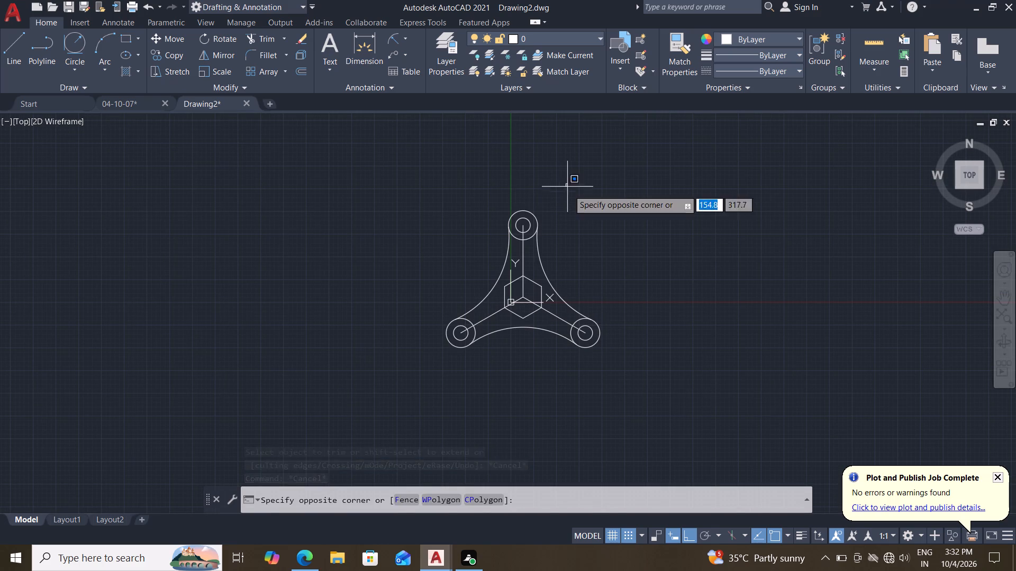
left_click(616, 233)
left_click(633, 182)
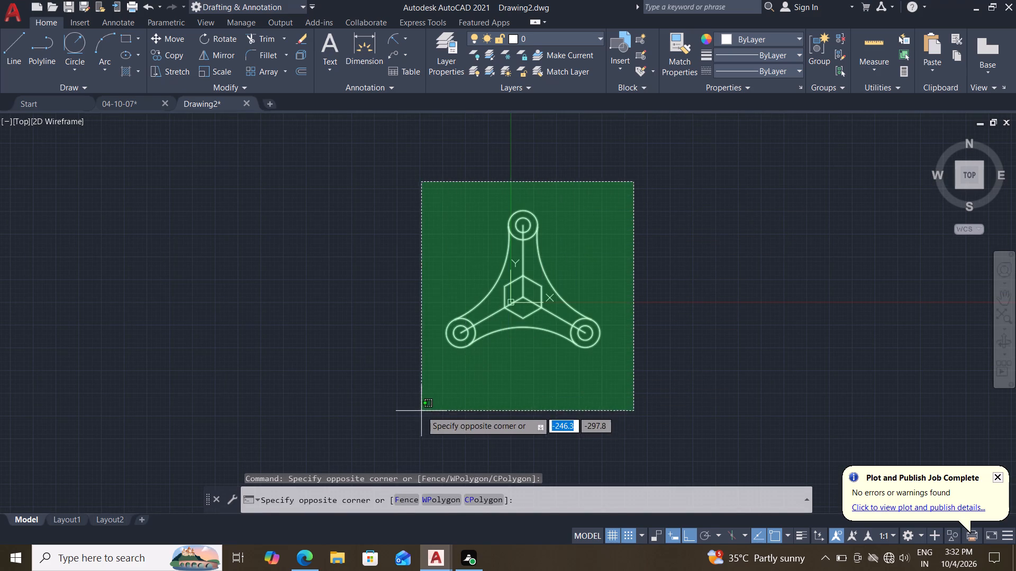
left_click(415, 406)
key("m")
key("Return")
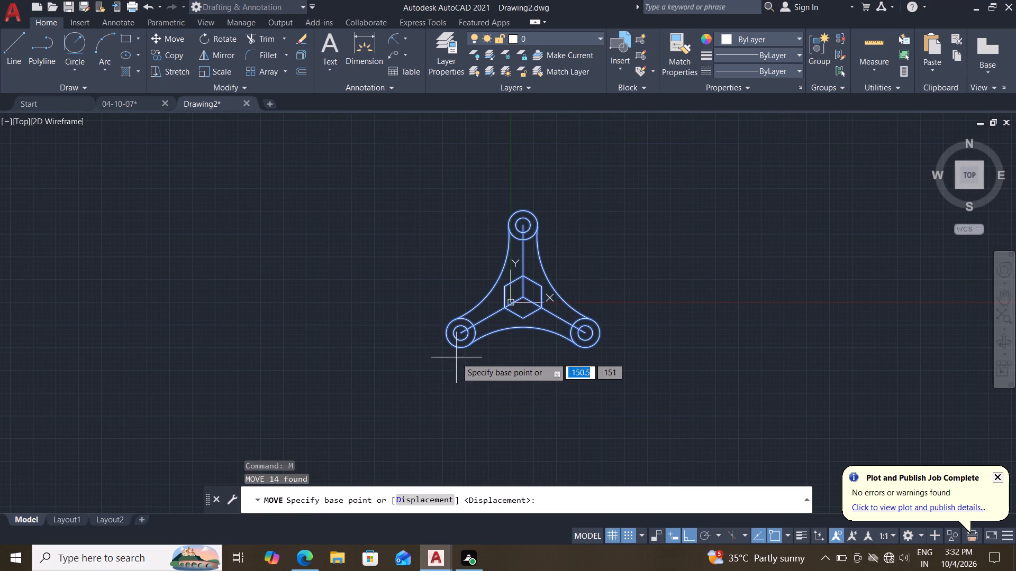
scroll(471, 339, "up", 2)
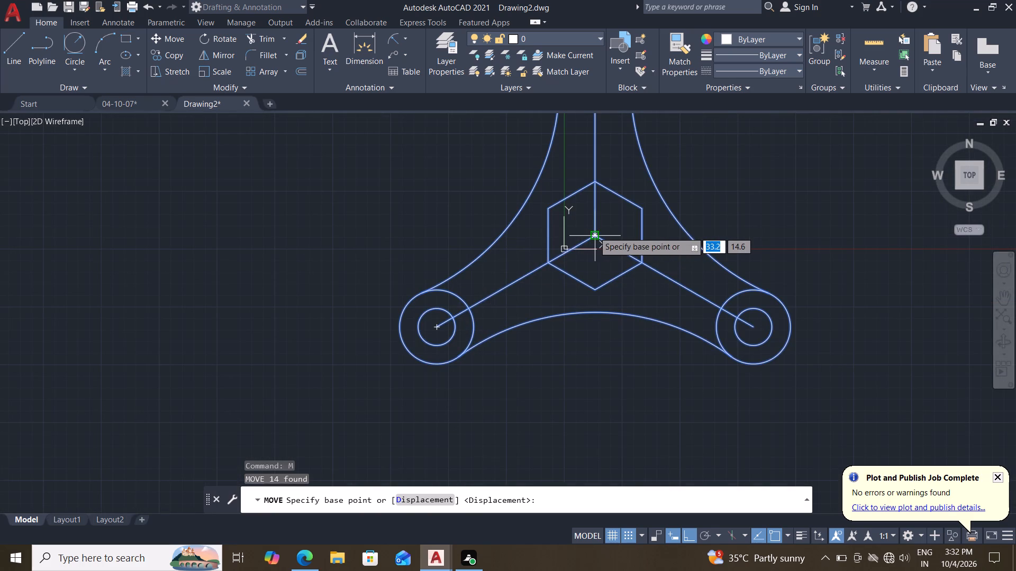
left_click(594, 232)
middle_click_drag(639, 208, 485, 379)
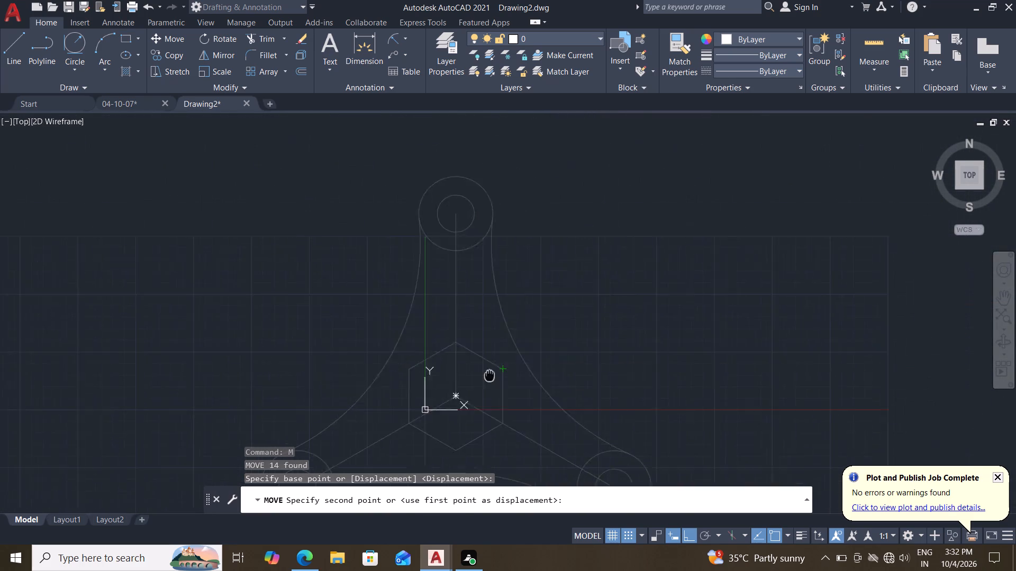
middle_click_drag(485, 379, 475, 382)
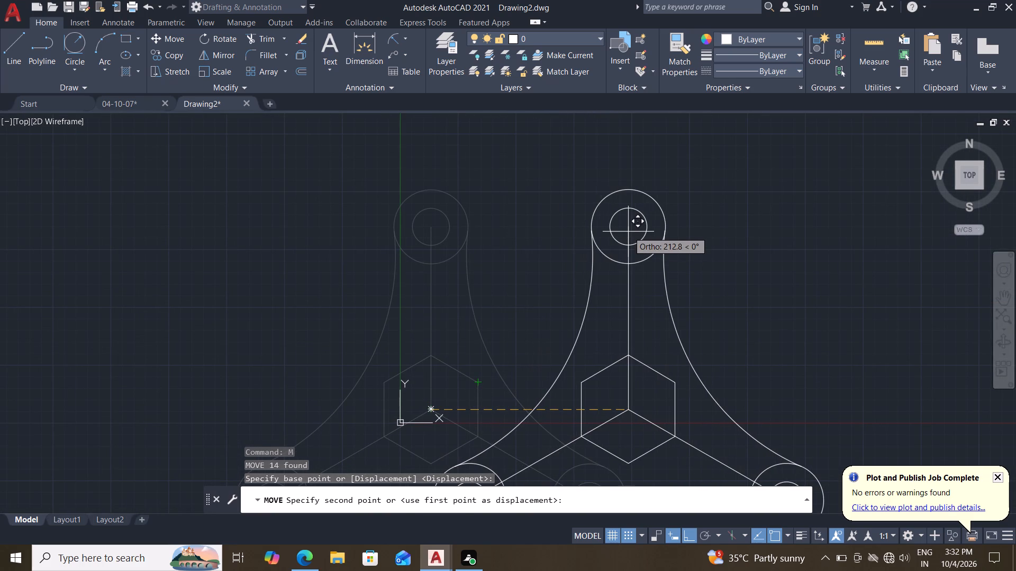
key("F8")
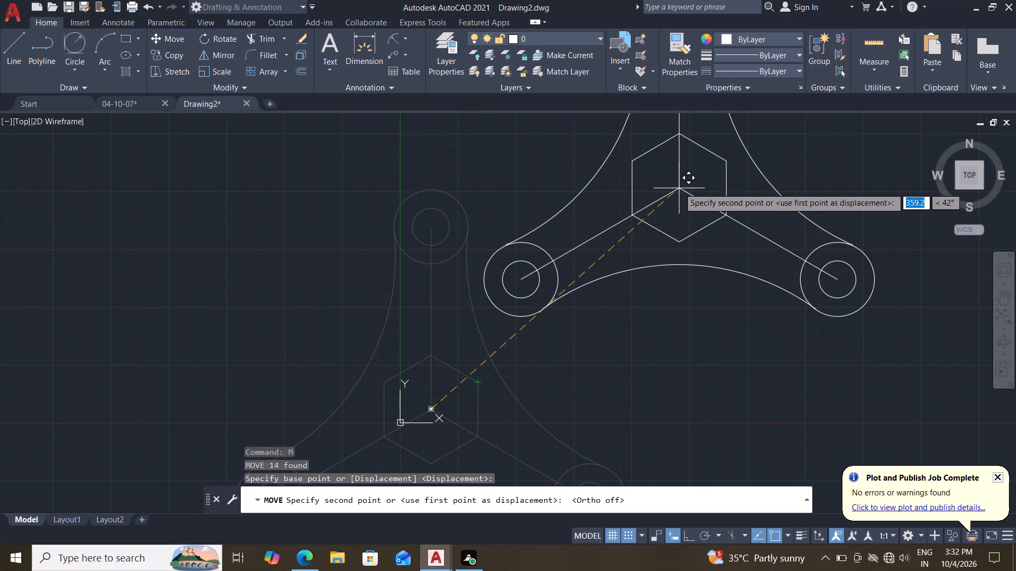
left_click(679, 188)
Trim the inner portions of the radius 40 circles at all three arm ends, leaving one continuous outer outline.
middle_click_drag(623, 320, 609, 330)
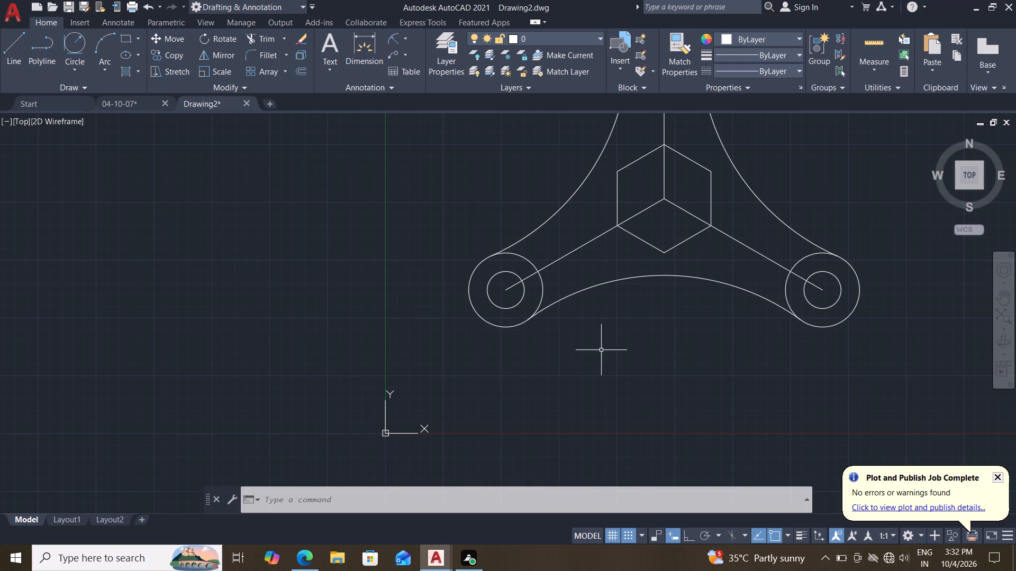
middle_click_drag(587, 364, 569, 398)
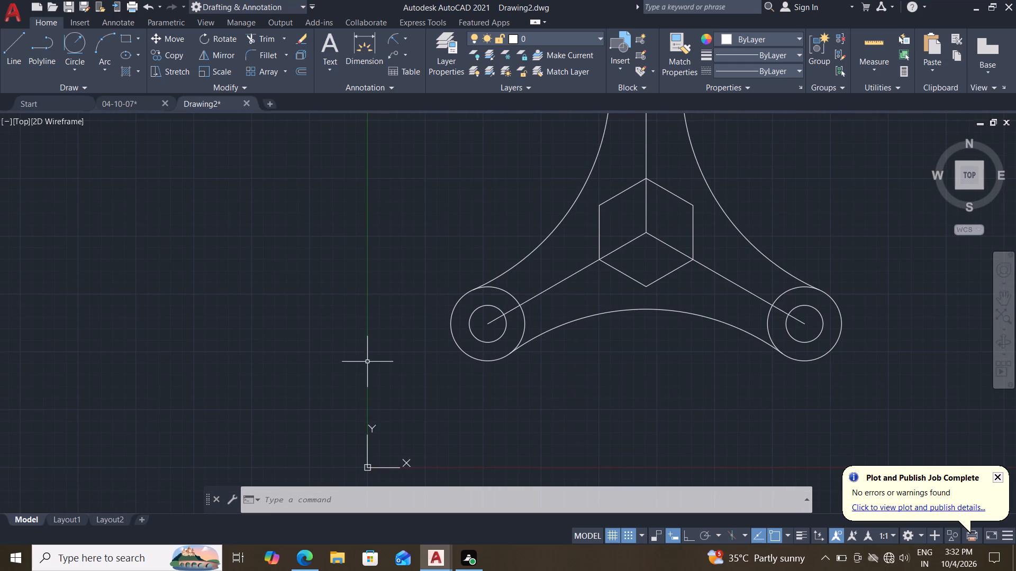
left_click(257, 39)
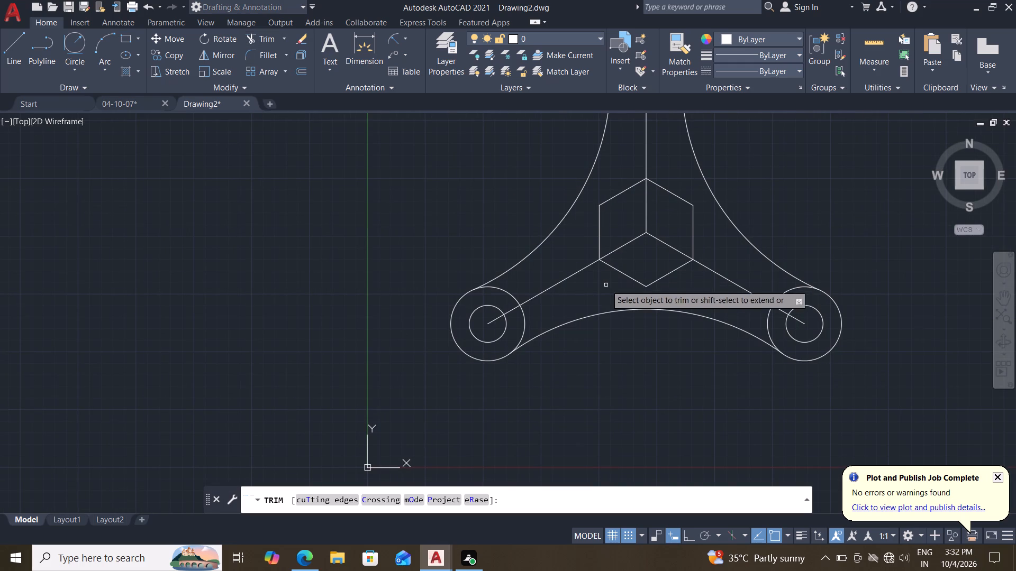
left_click(526, 322)
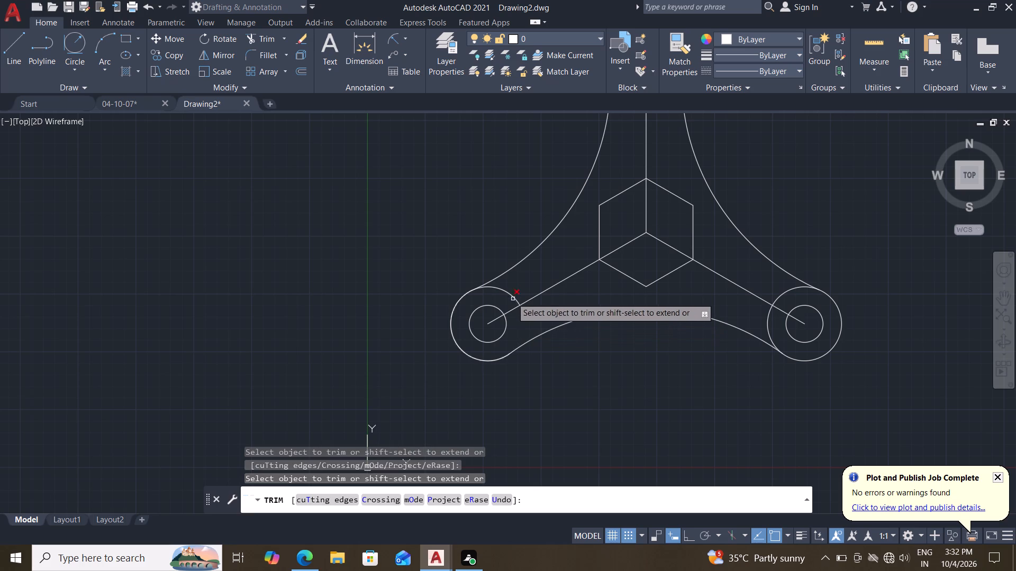
left_click(508, 291)
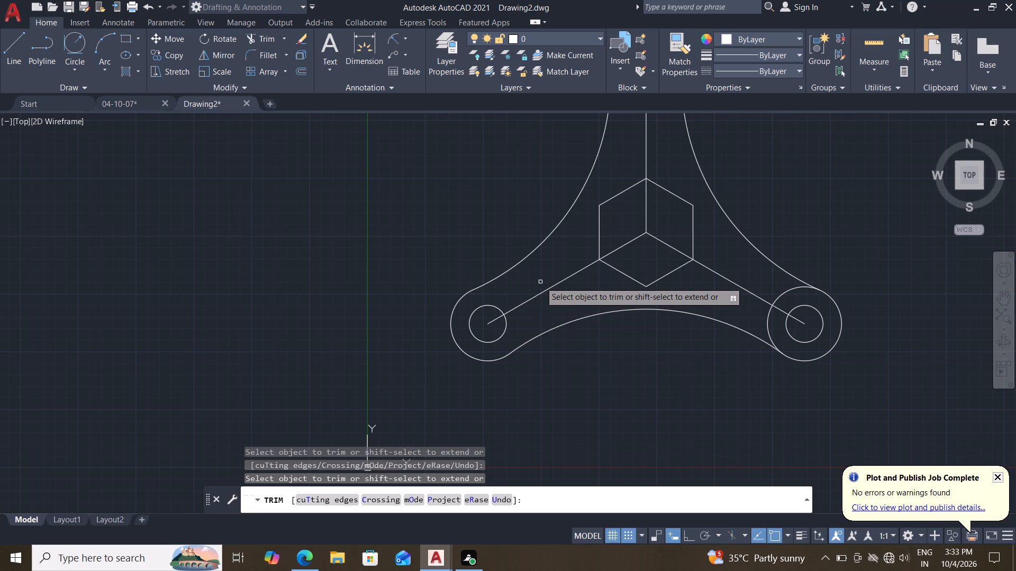
middle_click_drag(548, 269, 488, 285)
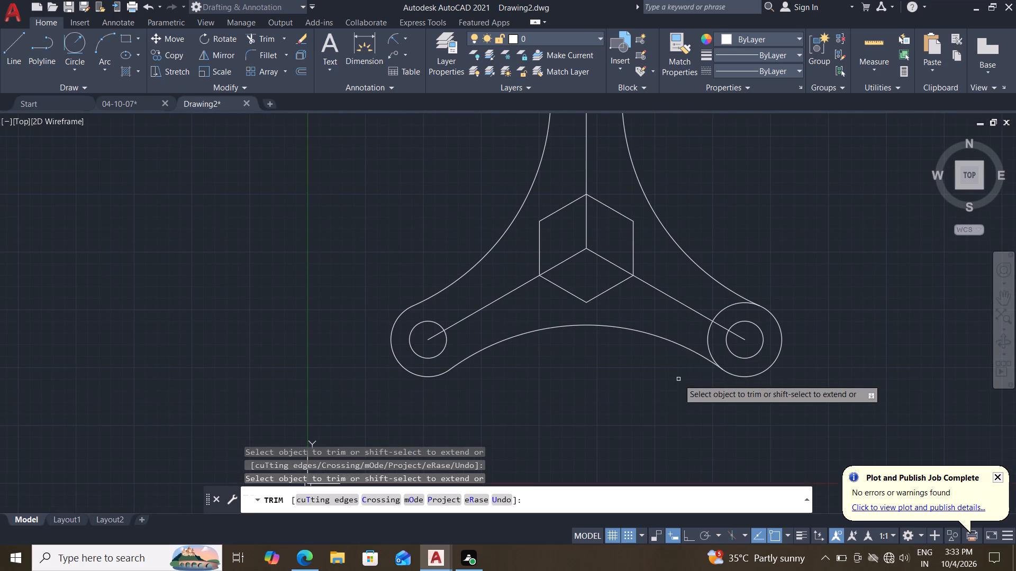
middle_click_drag(661, 382, 621, 412)
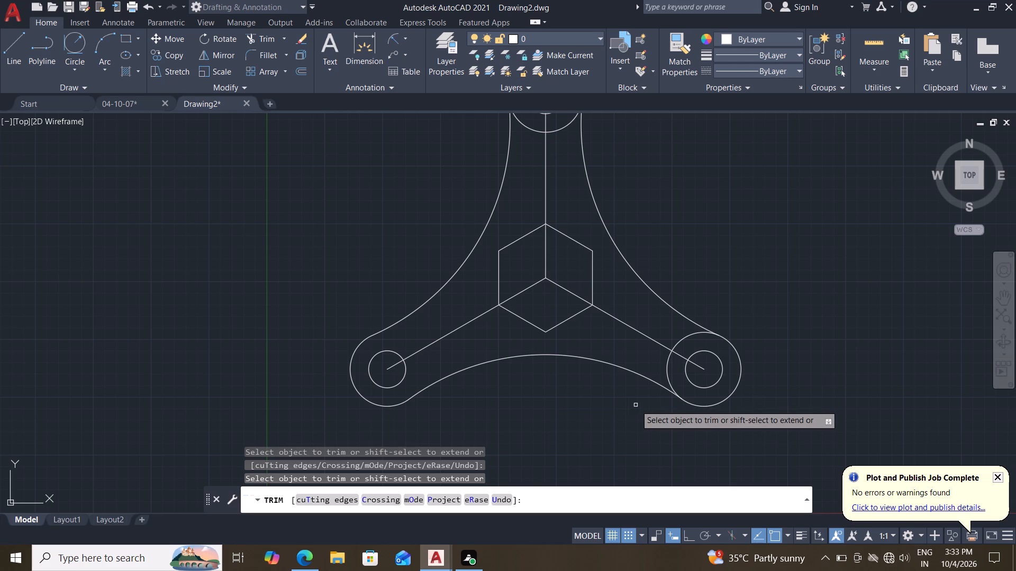
left_click(666, 370)
left_click(678, 342)
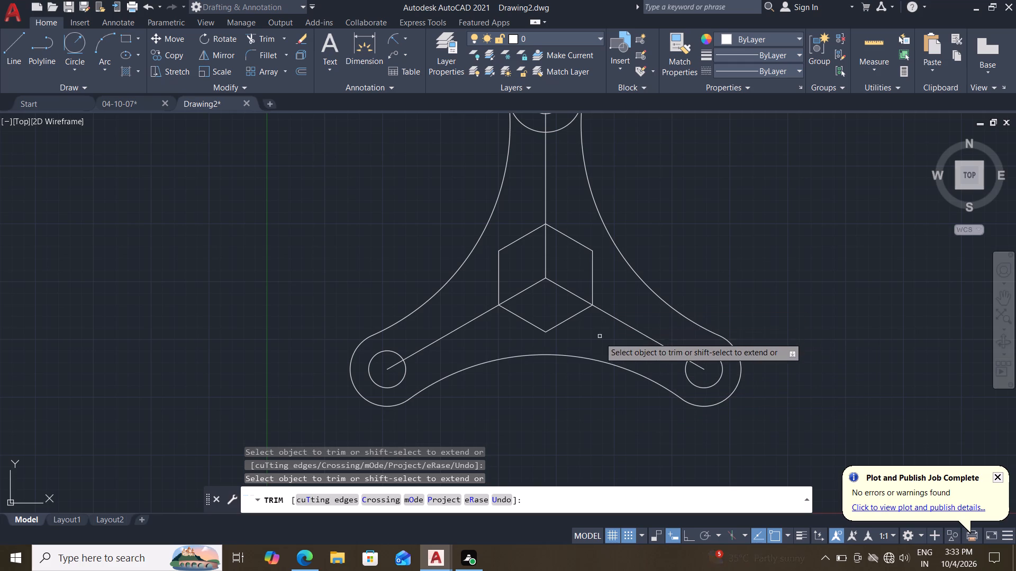
middle_click_drag(596, 345, 611, 413)
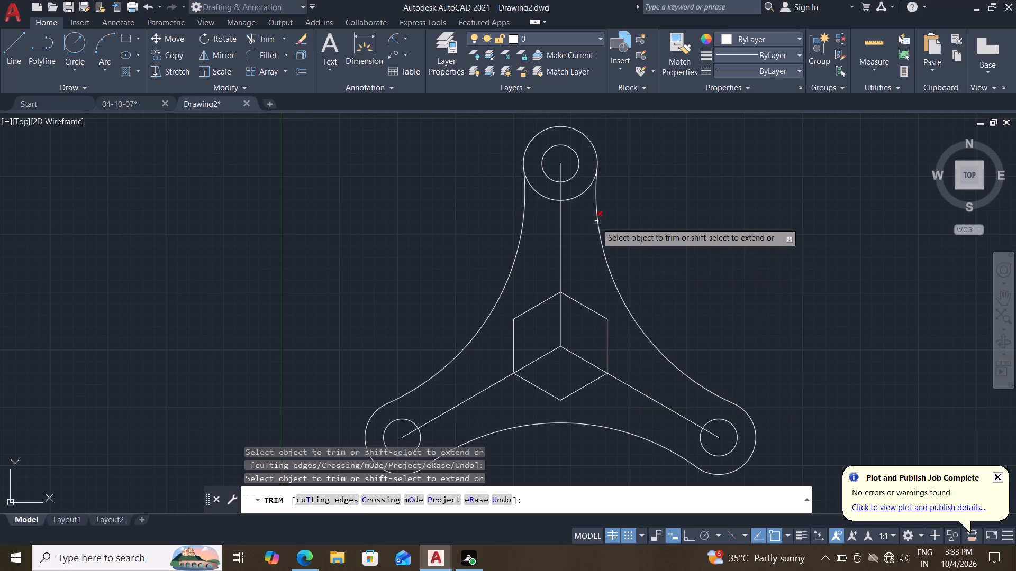
left_click(568, 198)
left_click(550, 198)
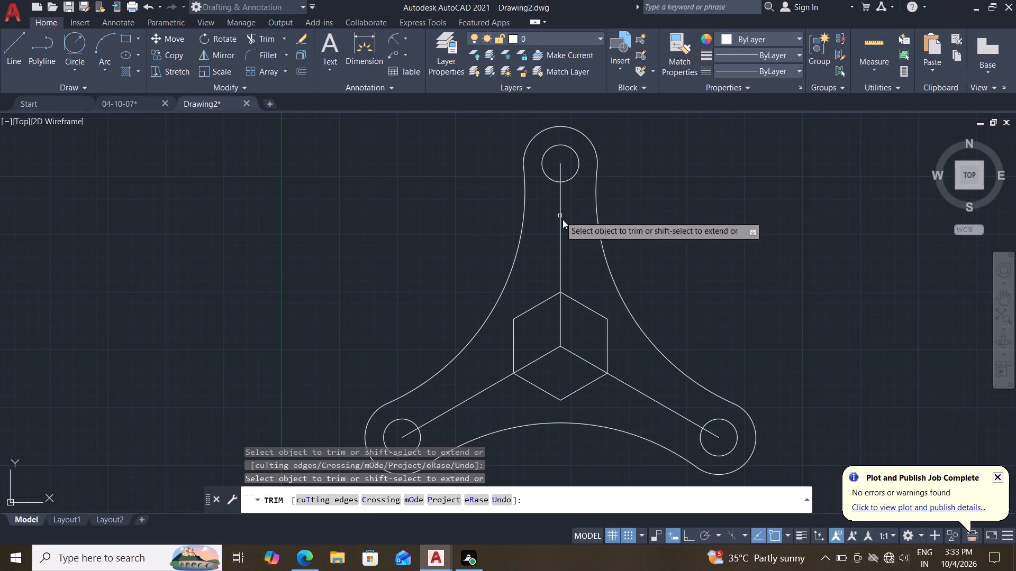
Dimension the hexagon's height between its bottom and top vertices, placing the dimension line to the right of the figure.
middle_click_drag(588, 244, 580, 224)
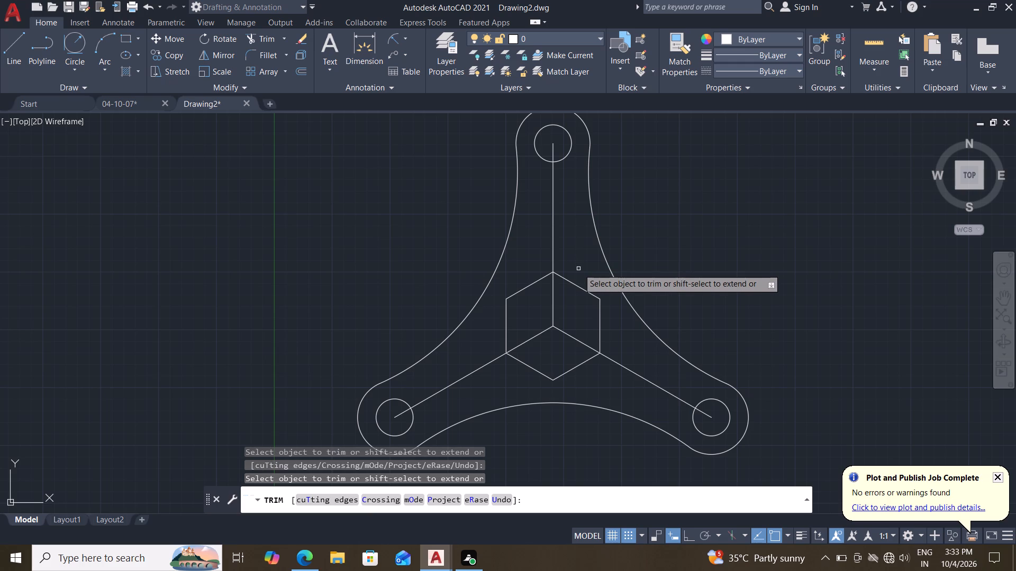
middle_click_drag(476, 300, 476, 266)
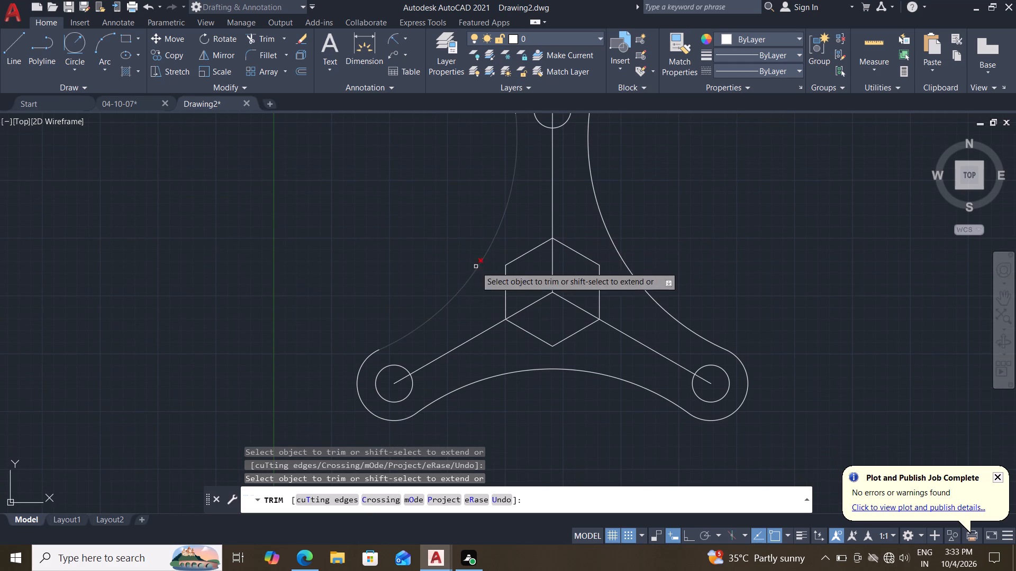
left_click(364, 54)
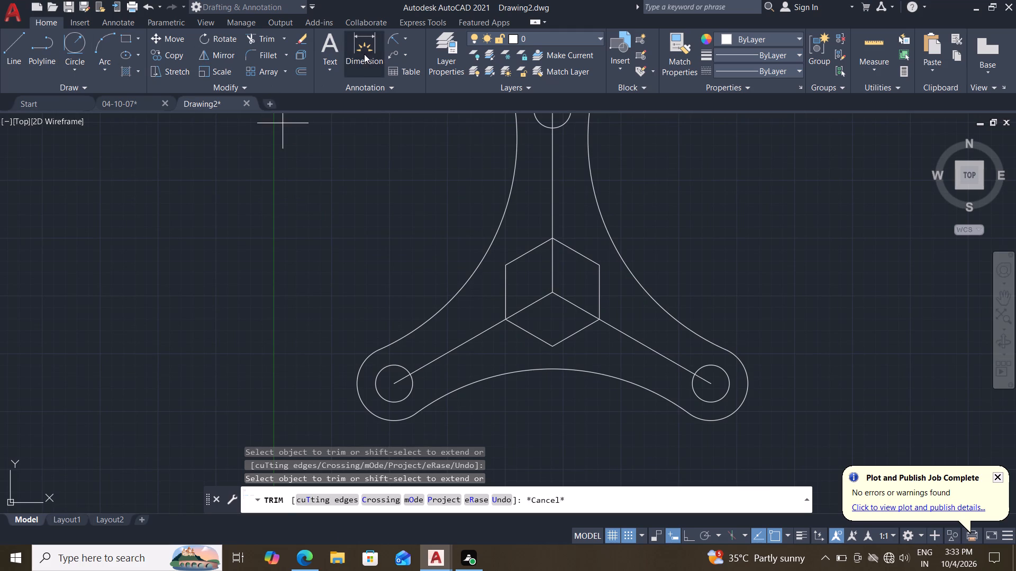
left_click(556, 348)
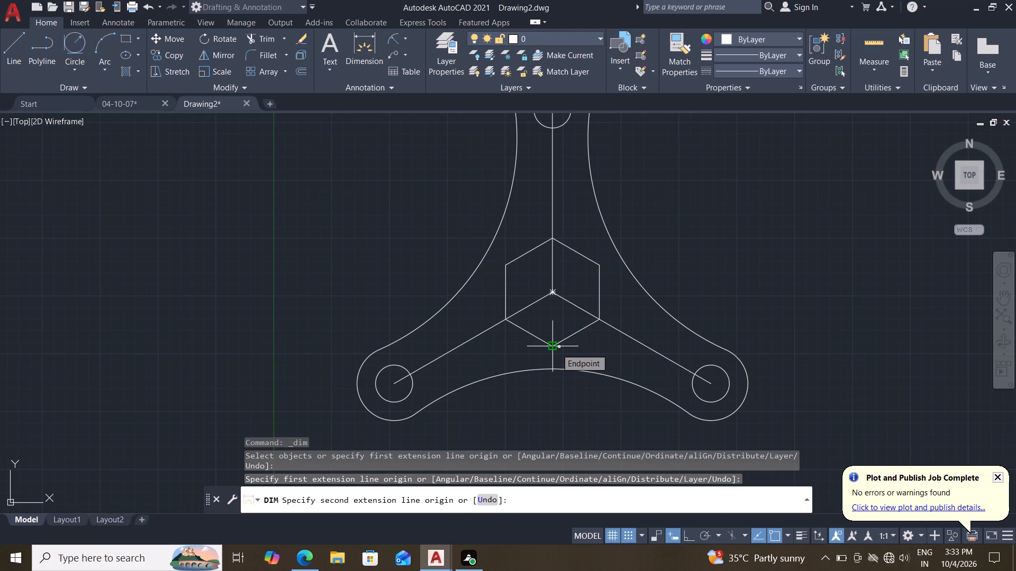
left_click(553, 236)
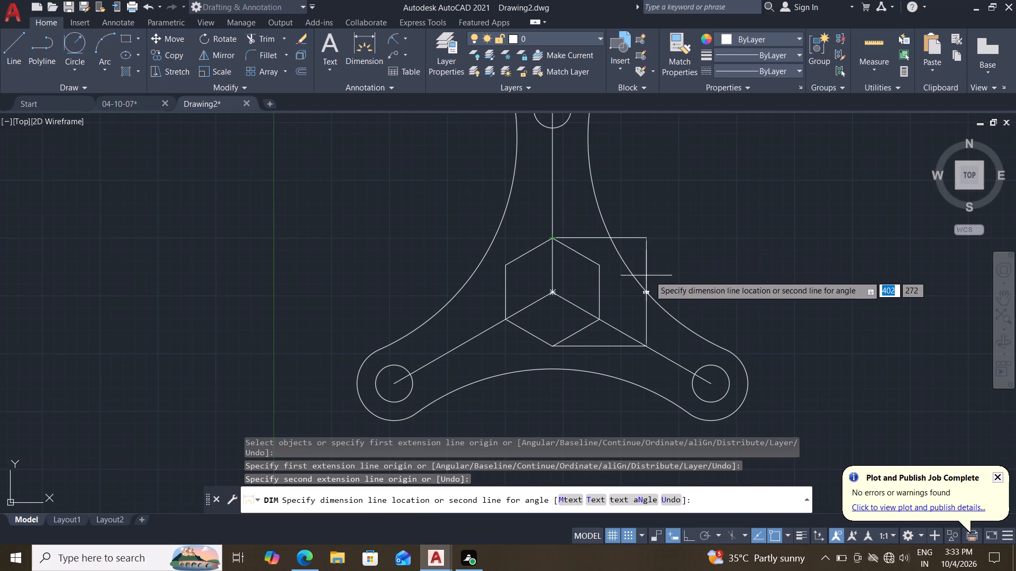
left_click(757, 274)
Dimension the vertical distance from the hexagon's top vertex to the top circle's centre, in line with the hexagon's height dimension.
scroll(727, 301, "up", 1)
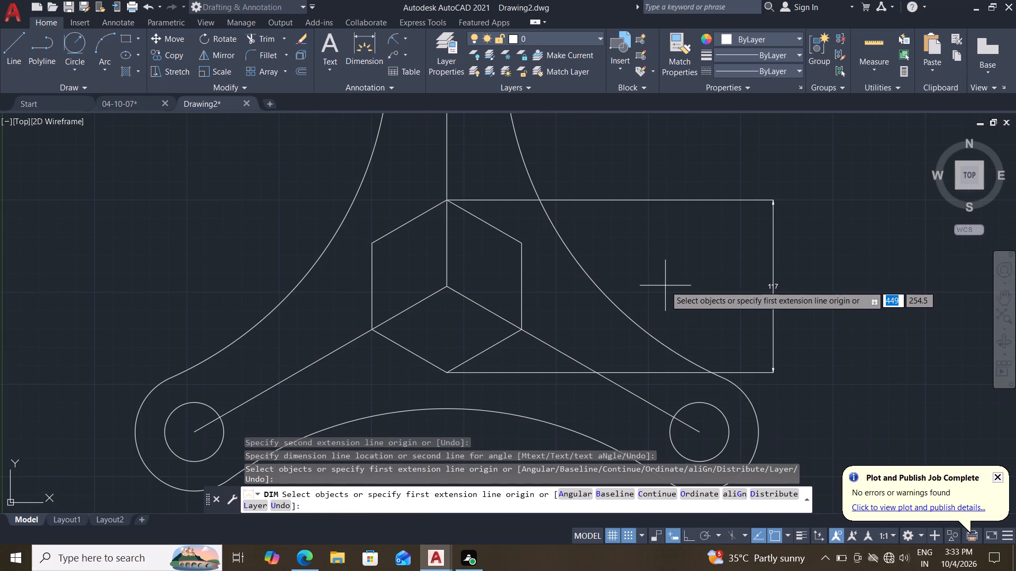
middle_click_drag(554, 272, 585, 348)
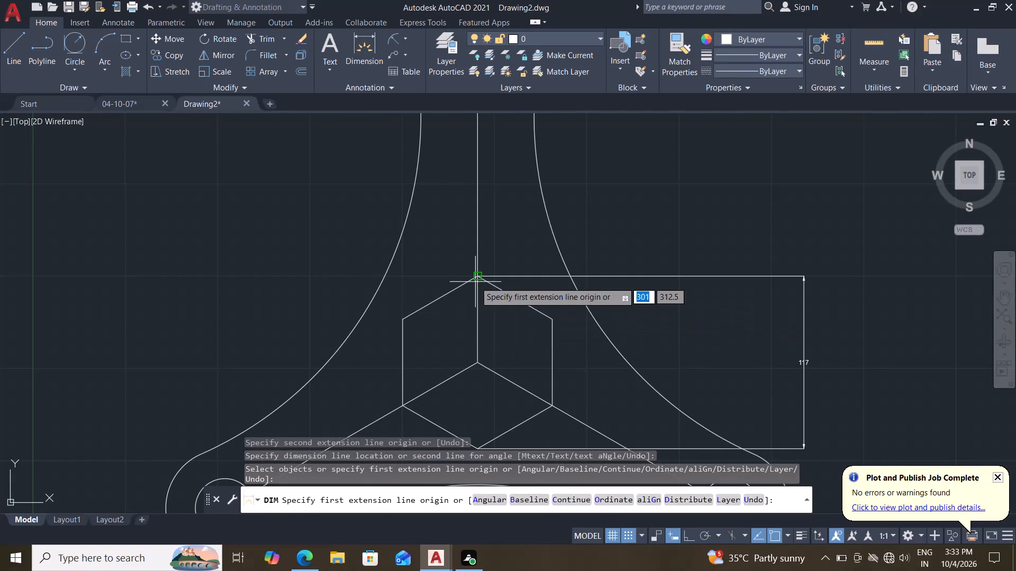
left_click_drag(477, 273, 477, 263)
middle_click_drag(477, 192, 481, 330)
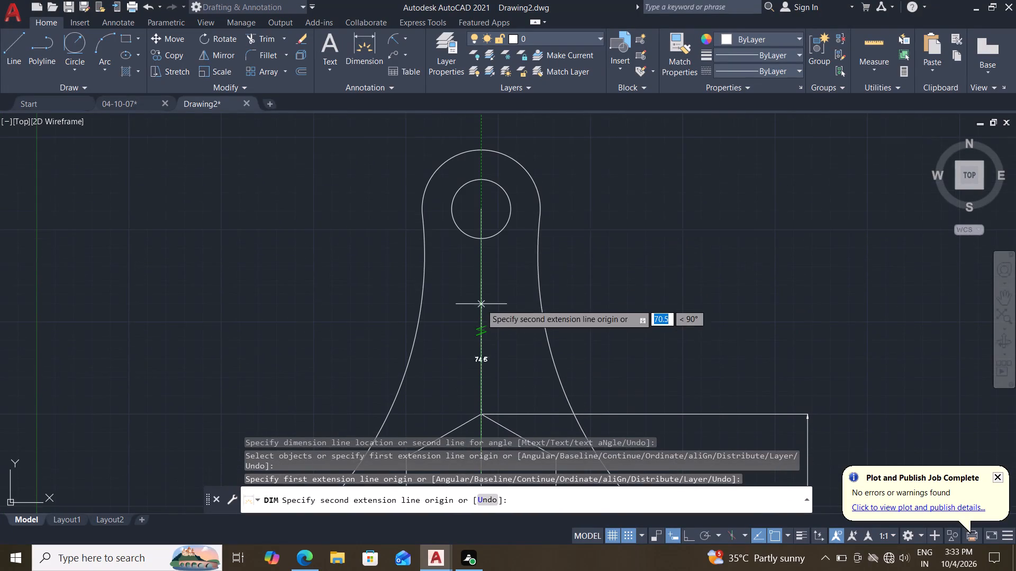
left_click(482, 206)
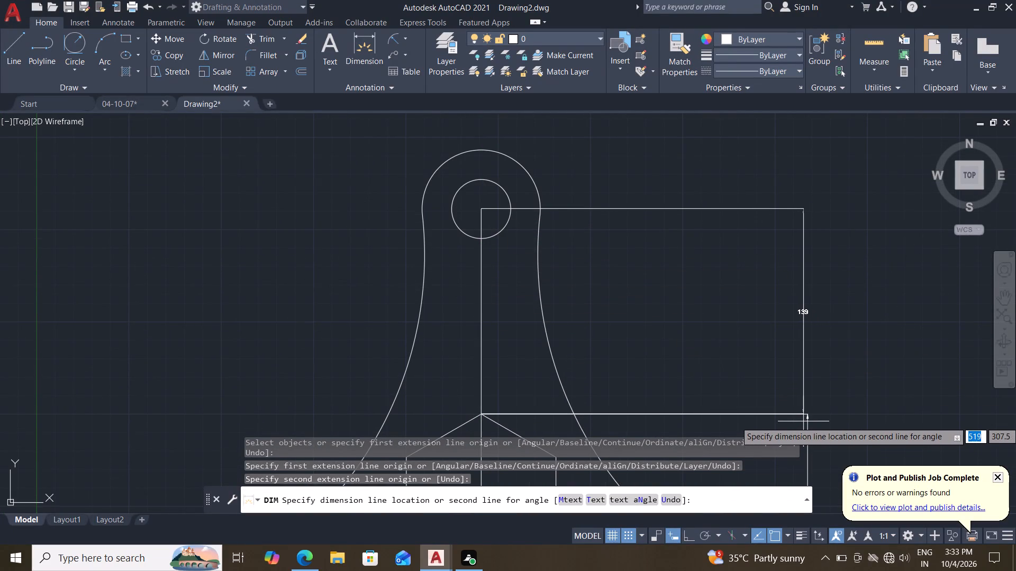
left_click_drag(807, 420, 793, 415)
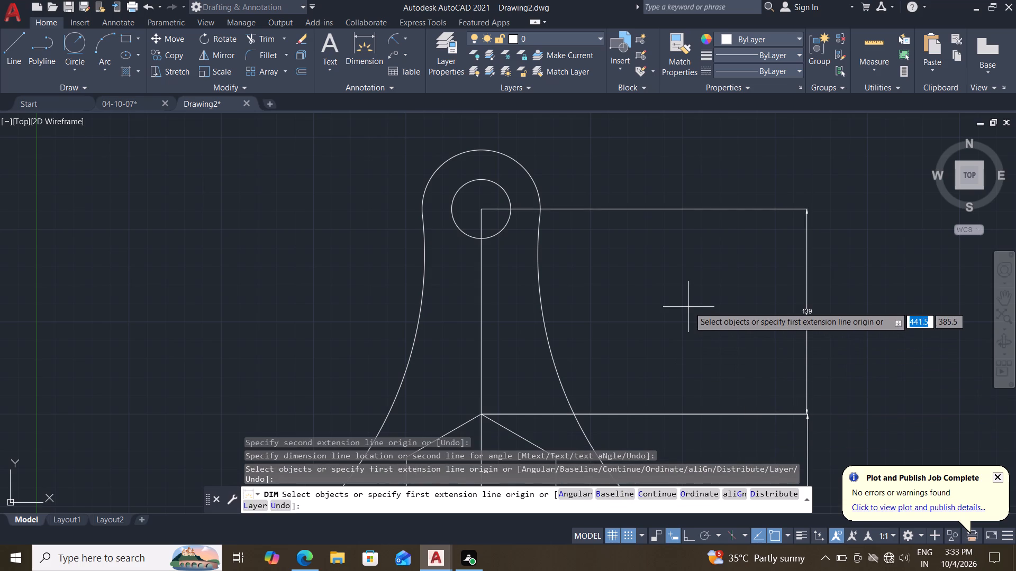
Add a radius dimension to the top arm's inner circle, placing its text outside the outline, up and to the right.
middle_click_drag(669, 320, 673, 288)
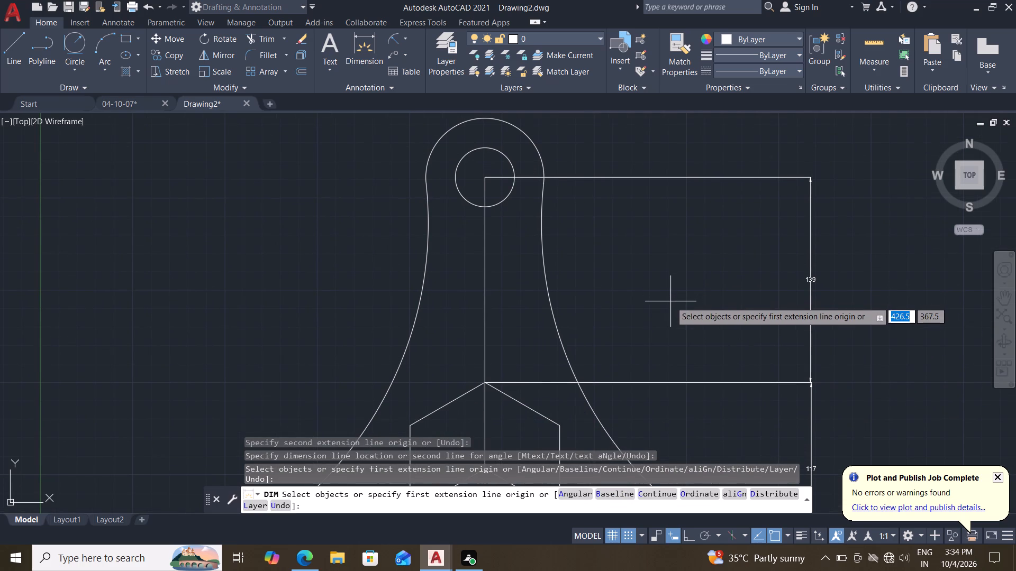
left_click(394, 41)
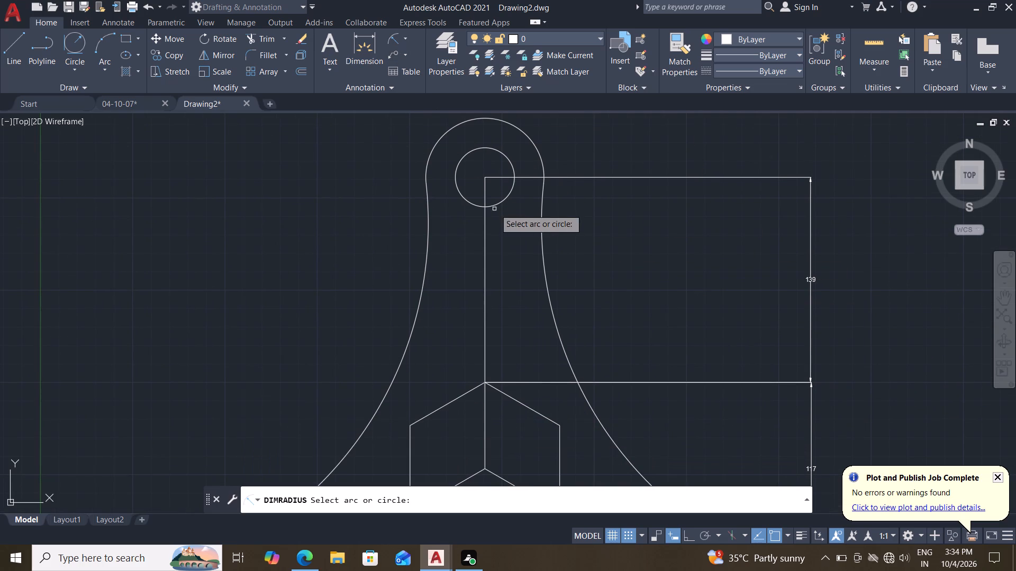
middle_click_drag(519, 230, 520, 263)
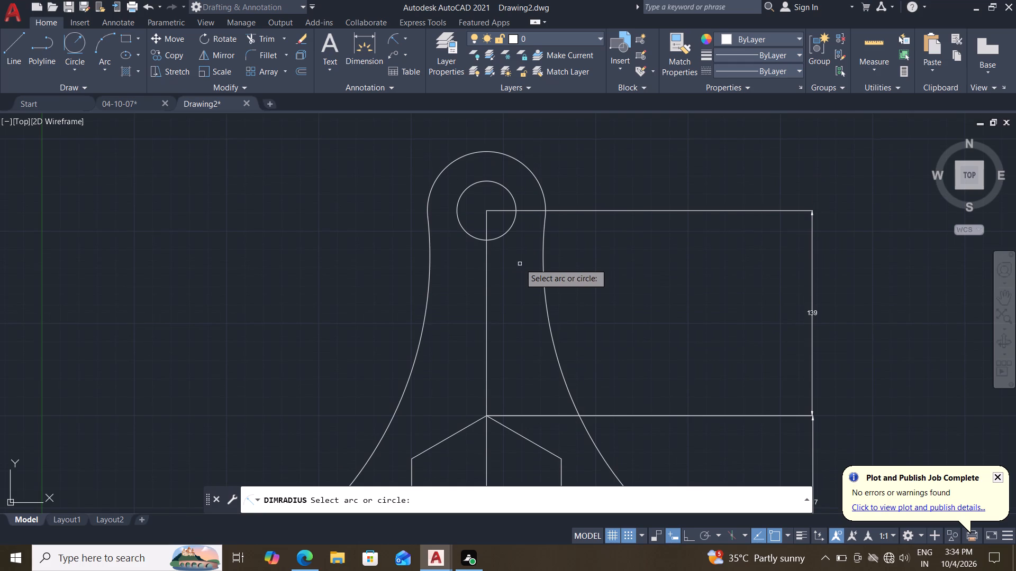
middle_click_drag(518, 251, 520, 268)
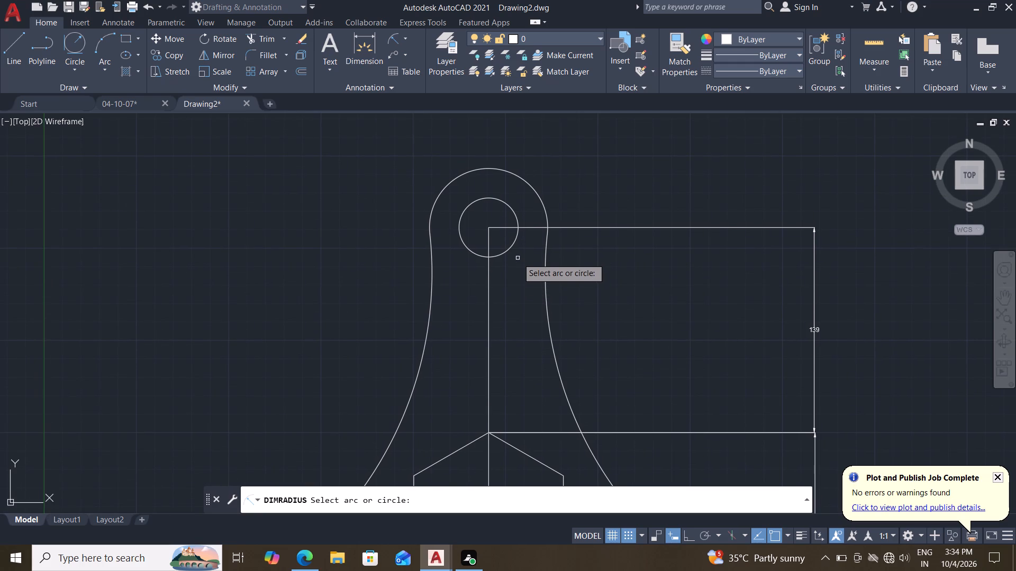
middle_click_drag(514, 285, 520, 283)
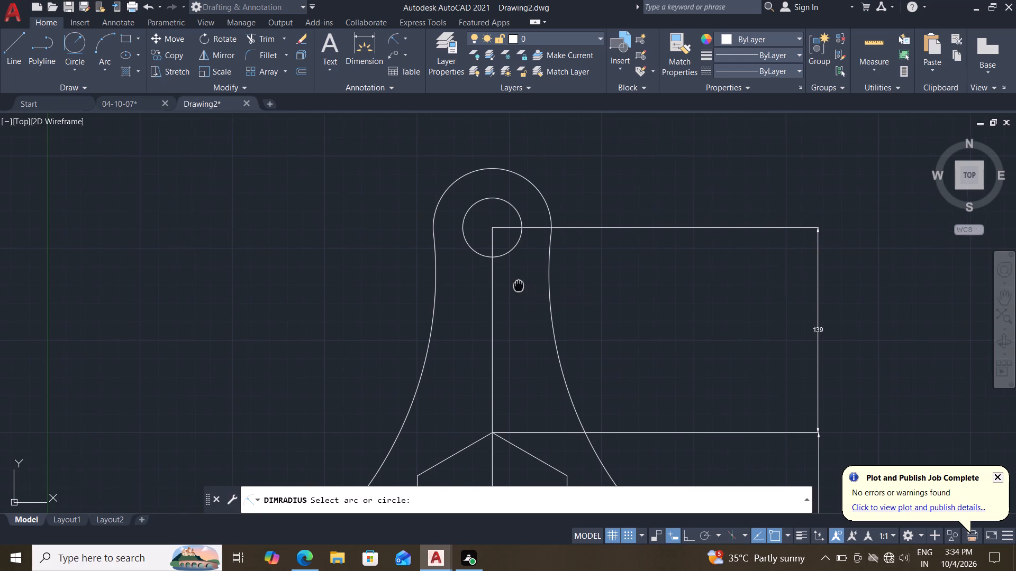
middle_click_drag(520, 283, 521, 281)
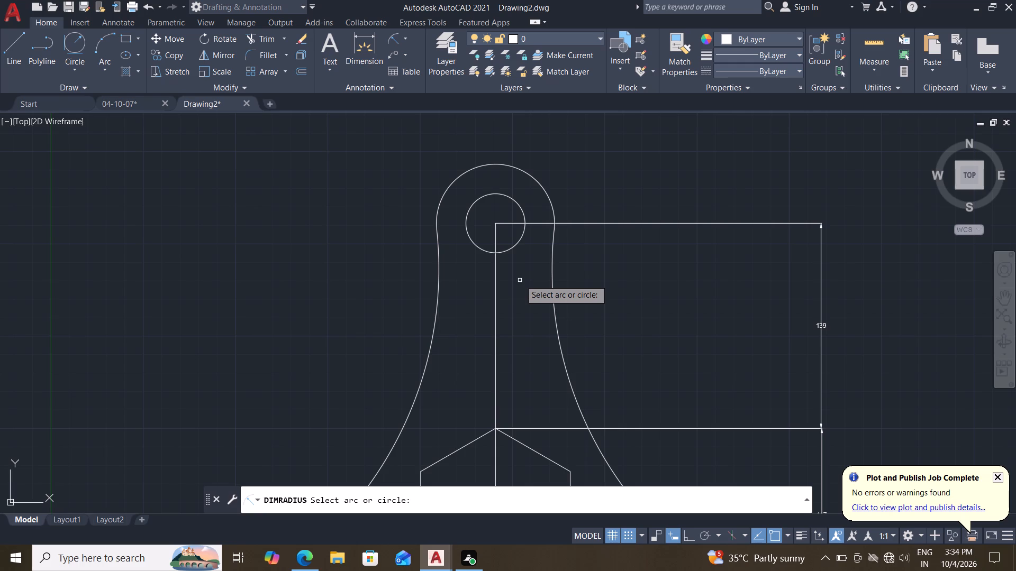
middle_click_drag(520, 280, 519, 291)
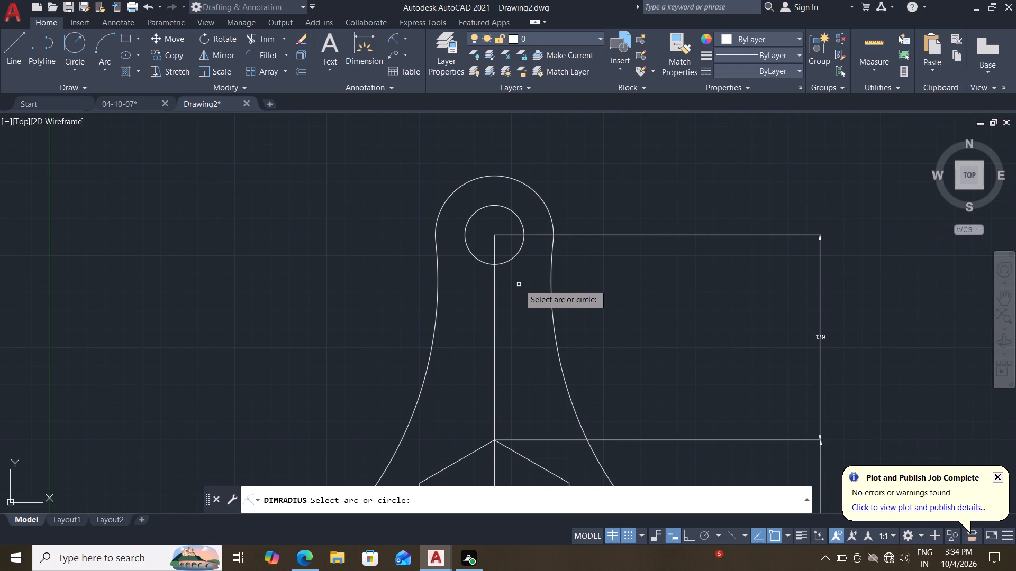
middle_click_drag(519, 284, 522, 311)
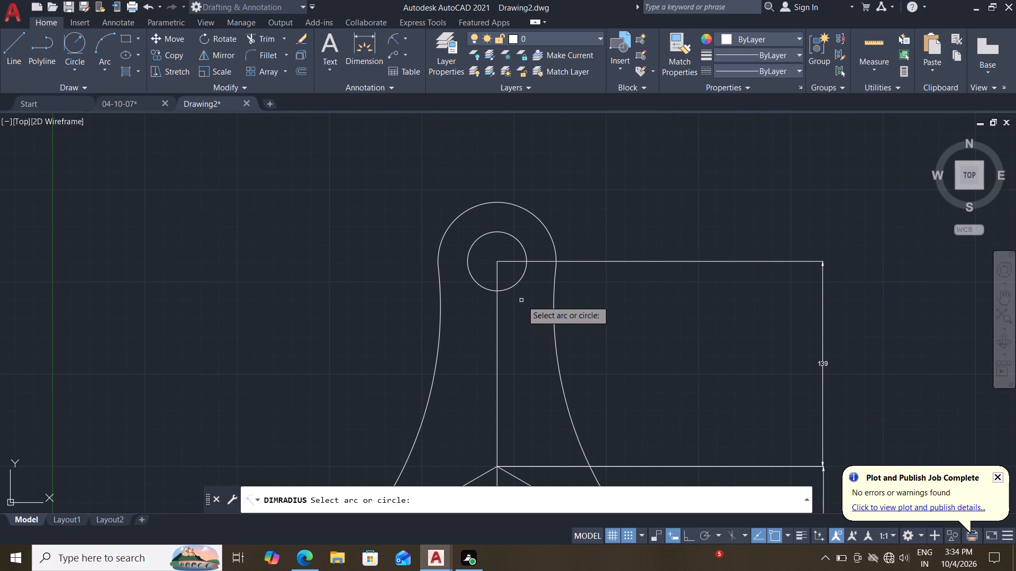
left_click(521, 244)
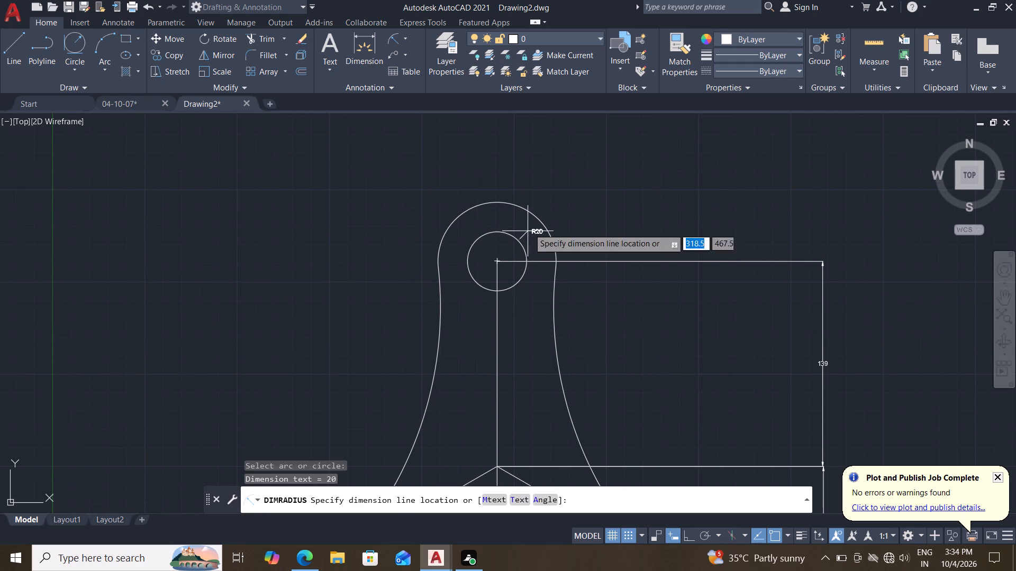
left_click(557, 185)
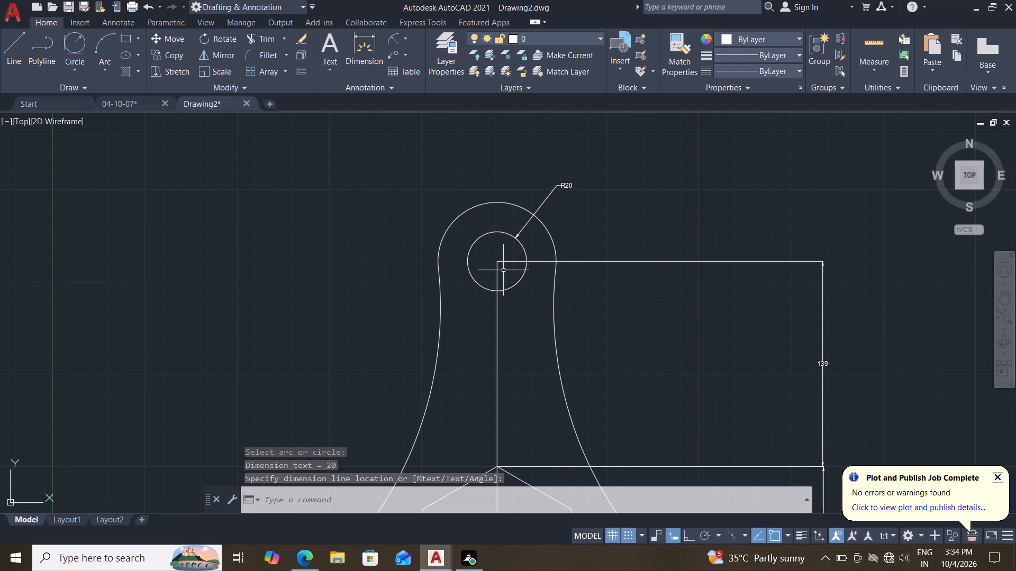
Add a radius dimension to the top arm's outer end arc, placing its text just below the inner circle's radius dimension.
left_click(398, 32)
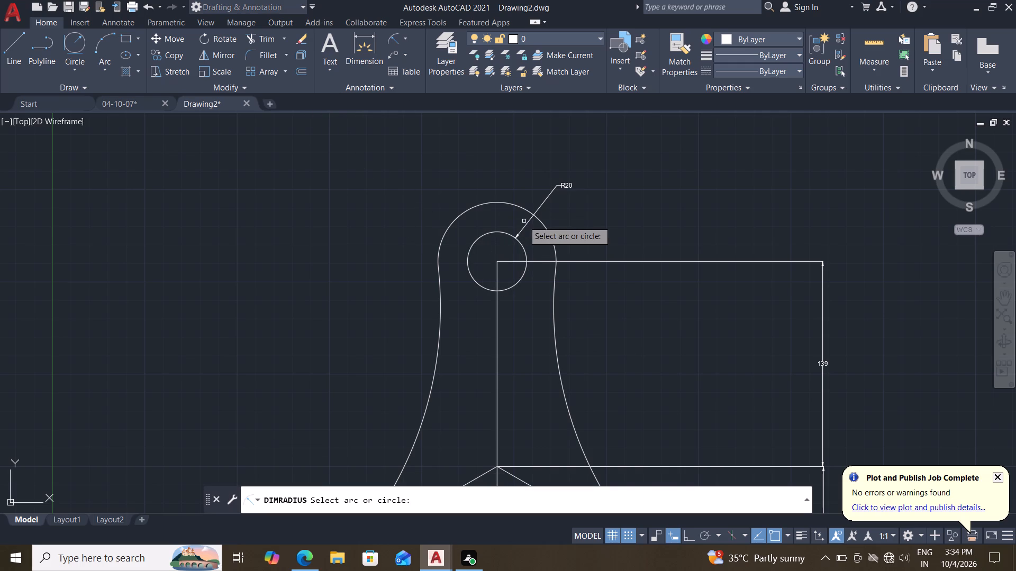
left_click(546, 229)
left_click(580, 211)
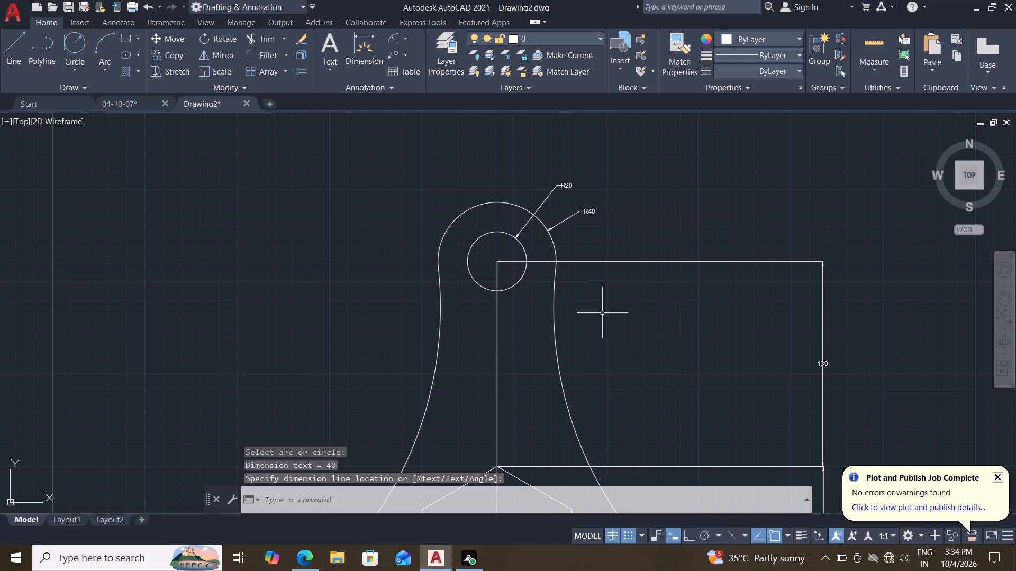
Add a radius dimension to the large concave arc on the figure's left side, placing its text outside the outline.
middle_click_drag(604, 313, 604, 210)
scroll(604, 210, "down", 1)
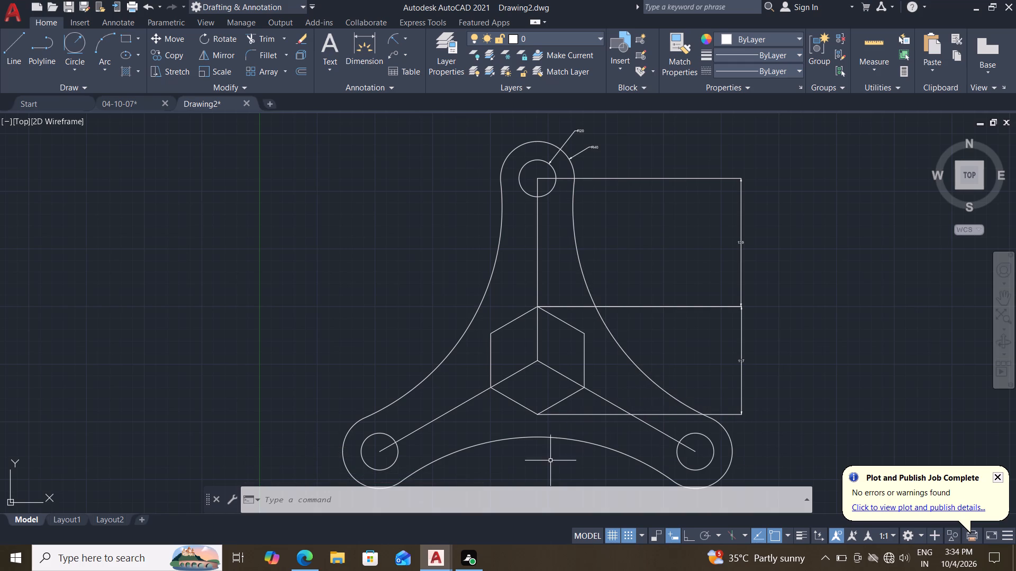
middle_click_drag(550, 461, 553, 424)
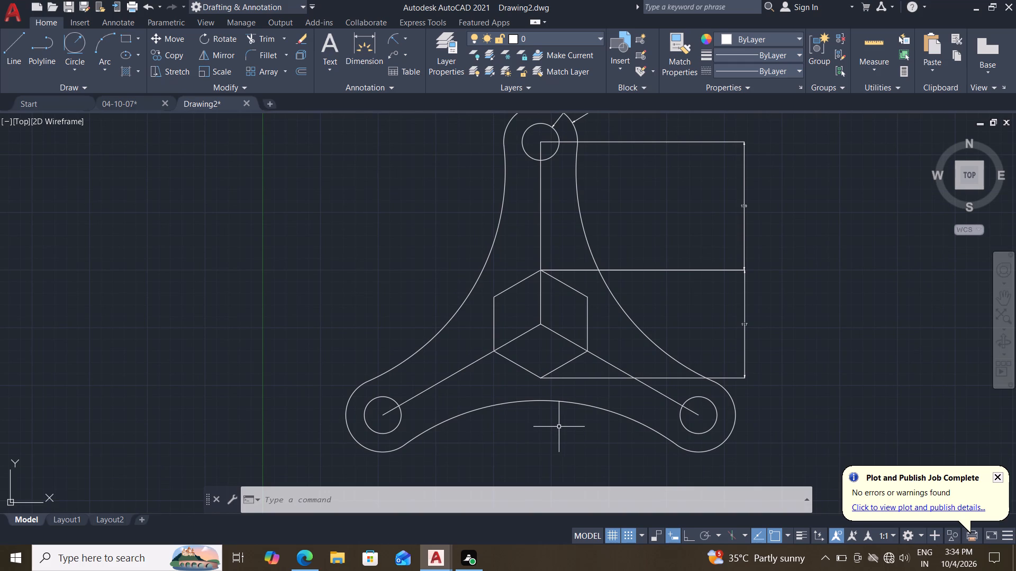
middle_click_drag(564, 428, 584, 403)
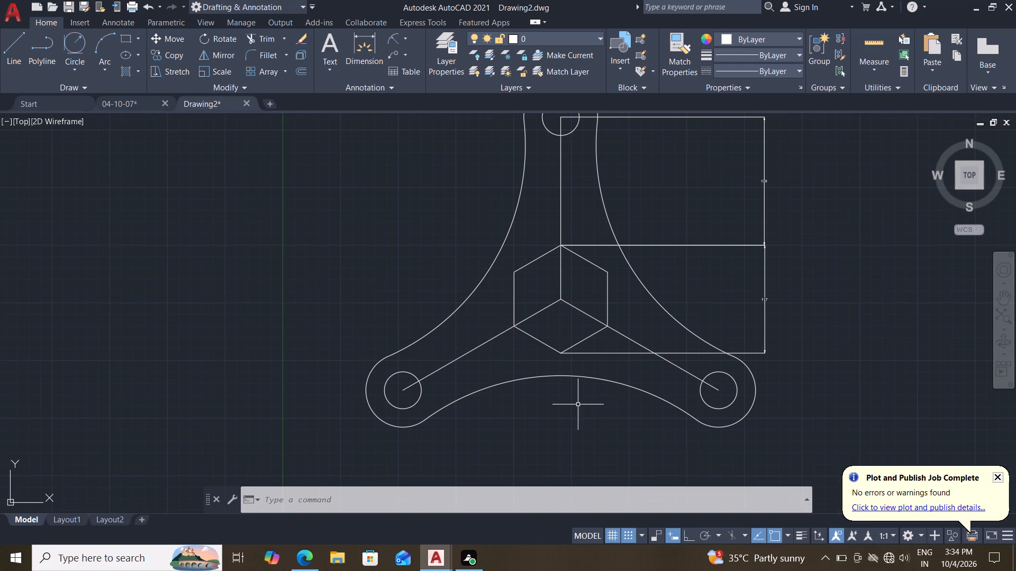
middle_click_drag(566, 416, 577, 411)
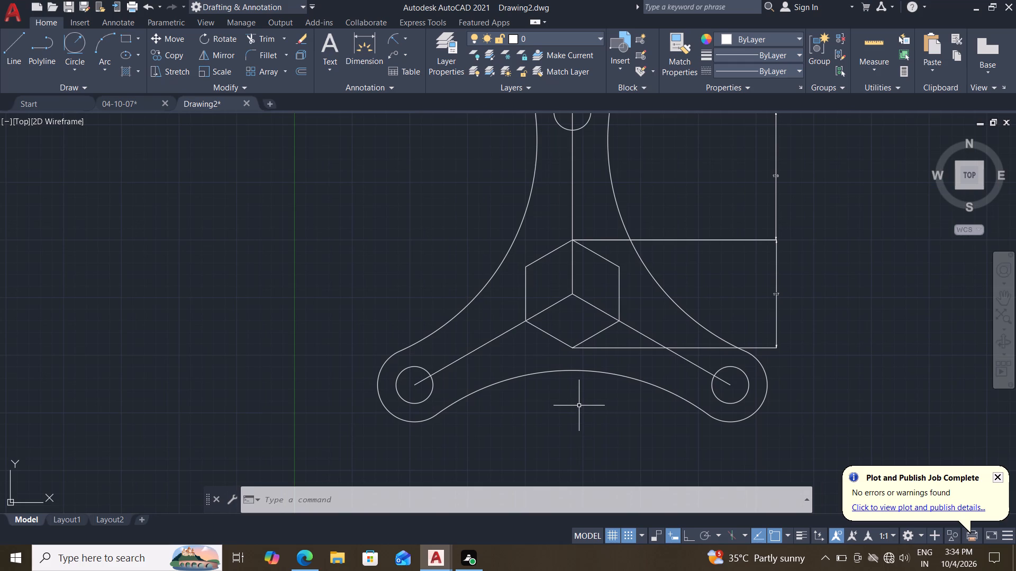
middle_click_drag(536, 418, 546, 407)
middle_click_drag(546, 412, 534, 453)
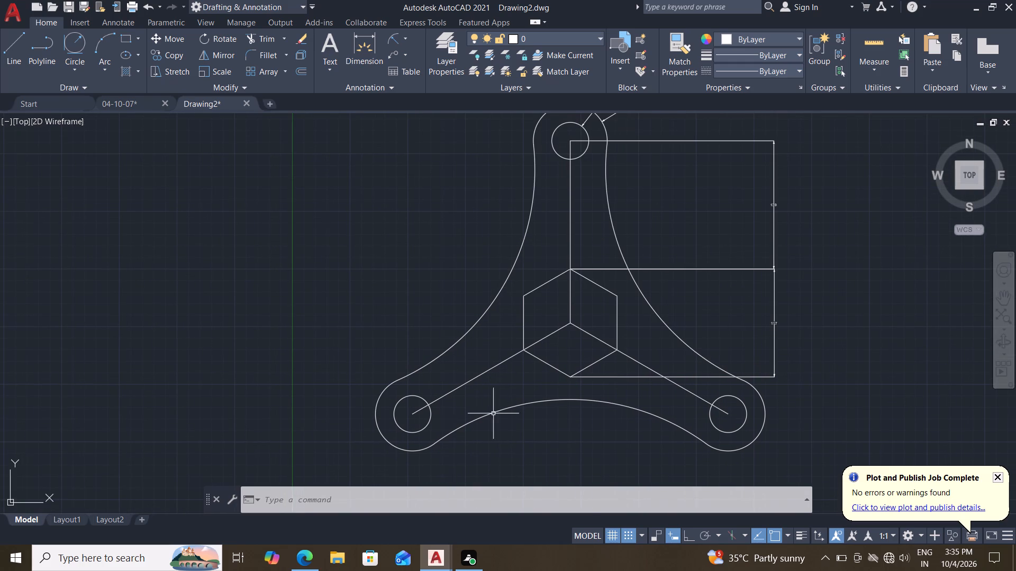
left_click(393, 38)
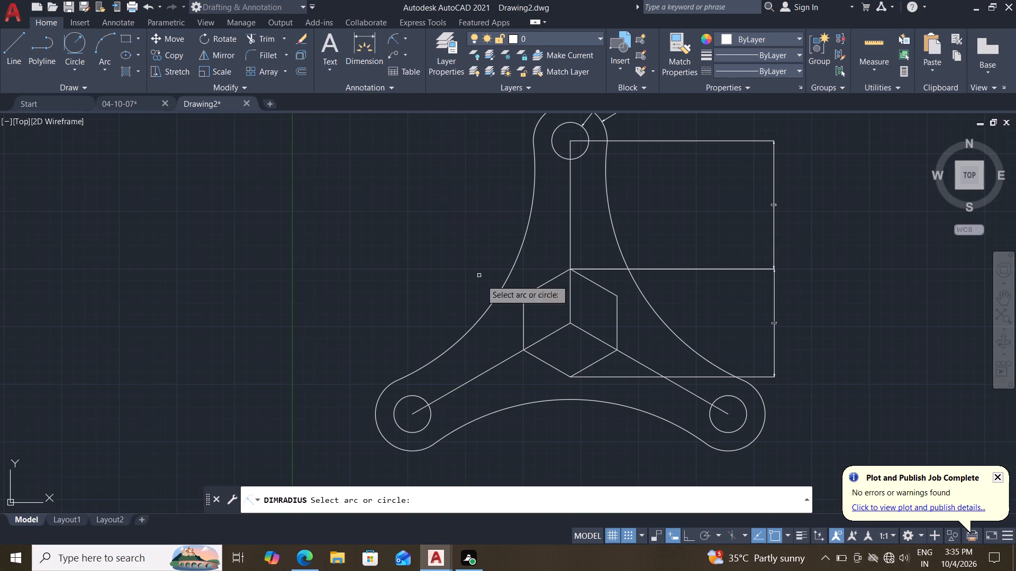
left_click_drag(488, 305, 481, 294)
left_click(444, 268)
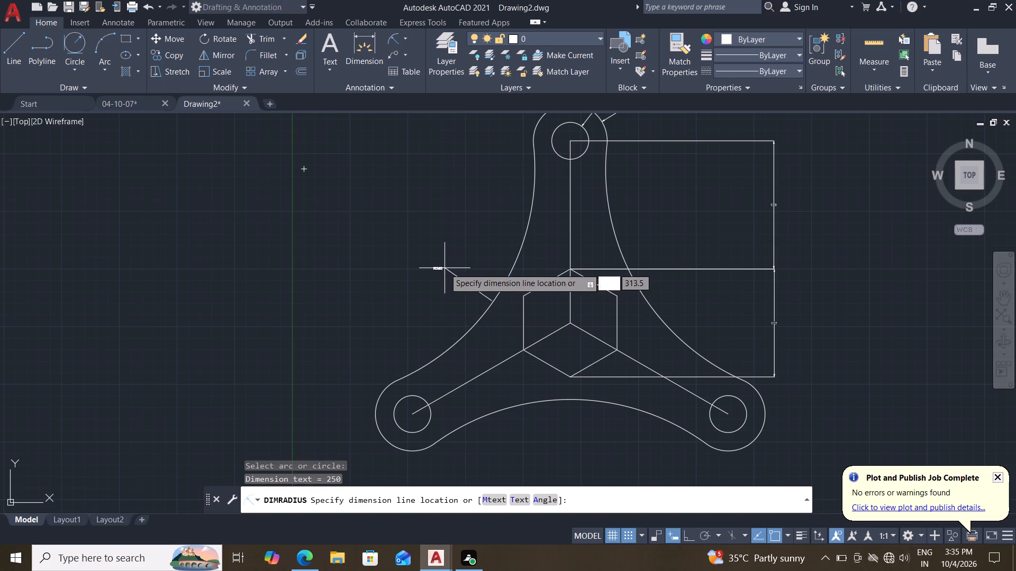
Modify the Standard dimension style, setting the arrow size to 7.
middle_click_drag(438, 309, 416, 327)
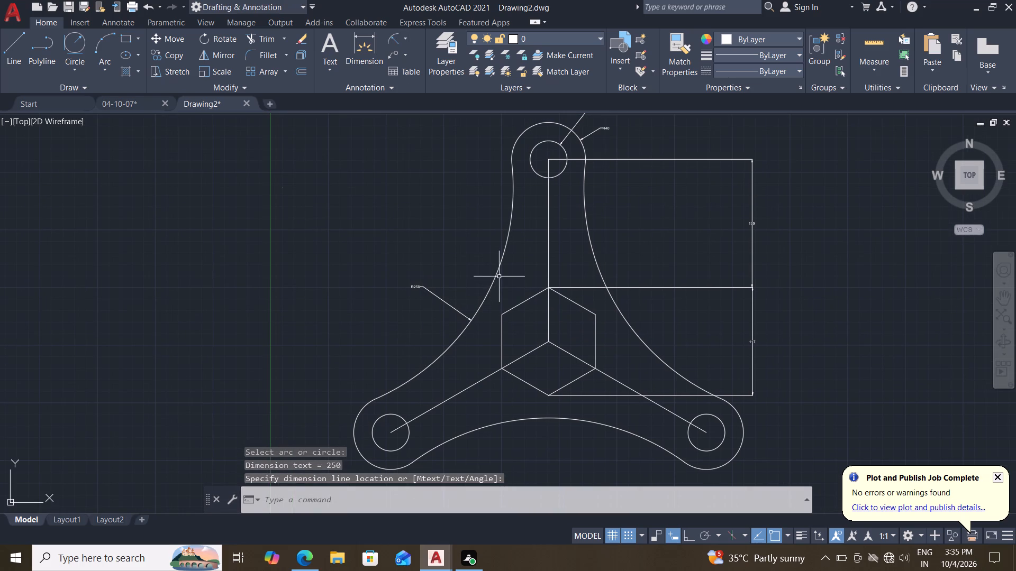
middle_click_drag(499, 266, 495, 289)
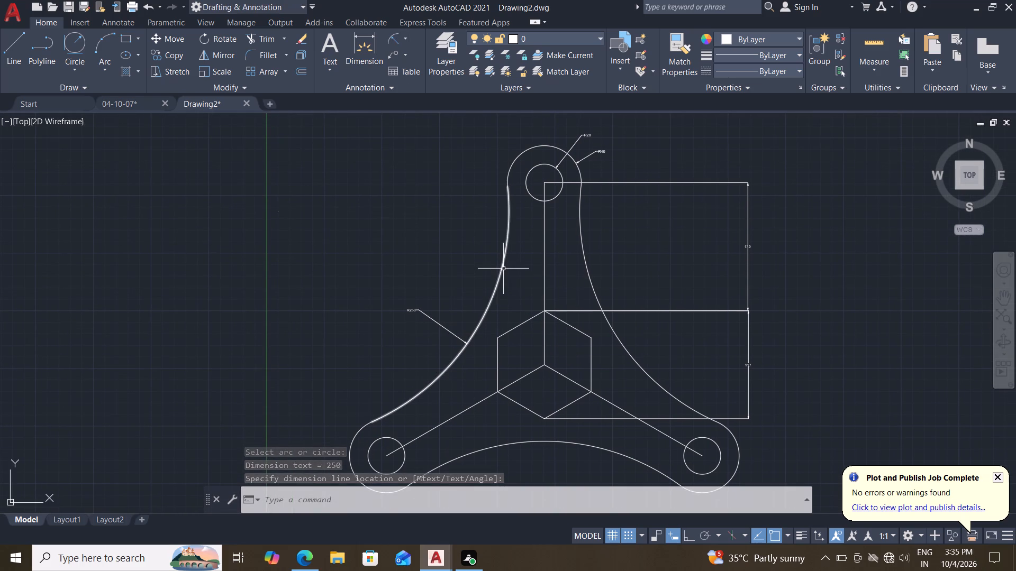
middle_click_drag(503, 269, 502, 278)
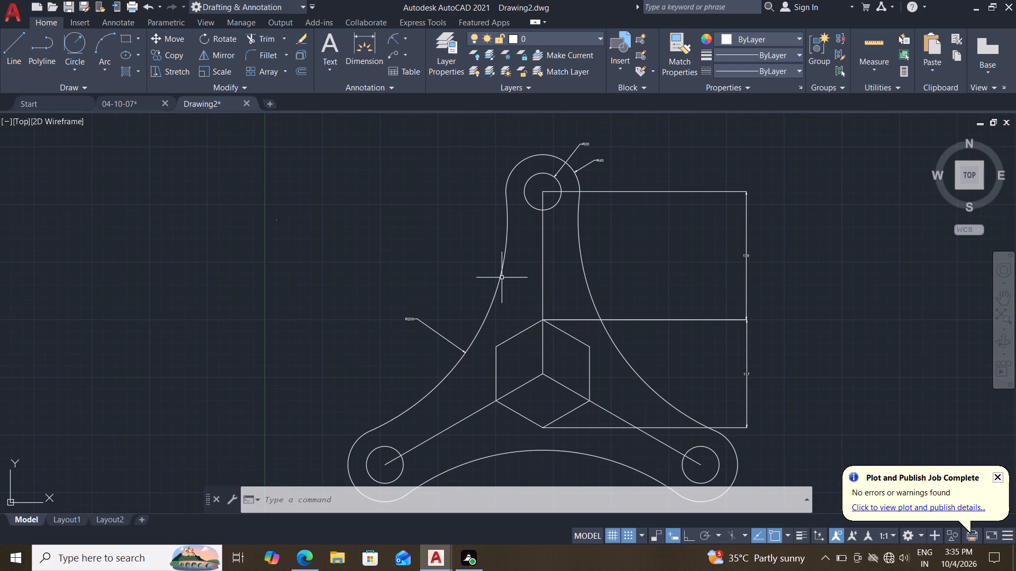
middle_click_drag(511, 273, 505, 276)
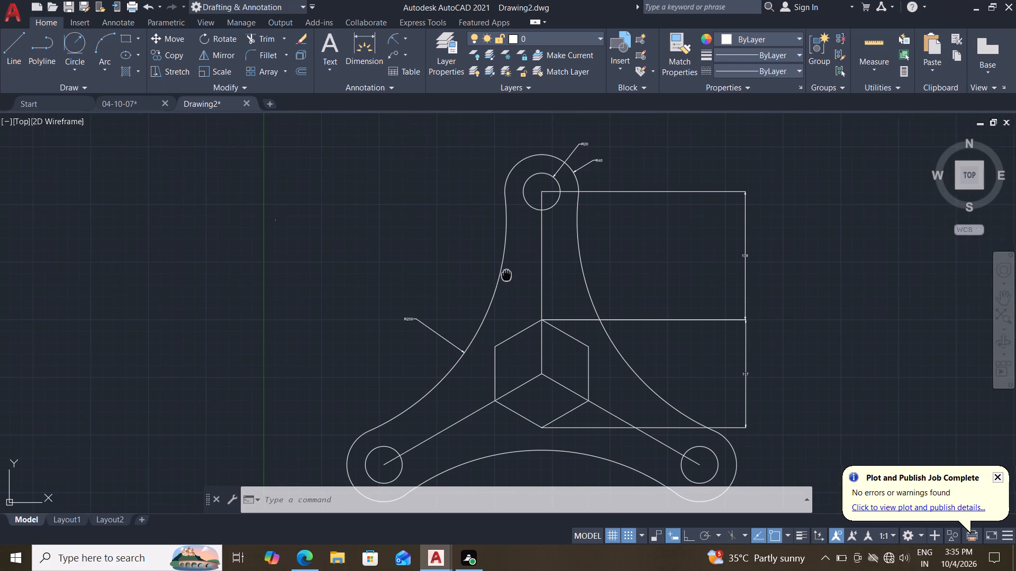
middle_click_drag(505, 276, 498, 288)
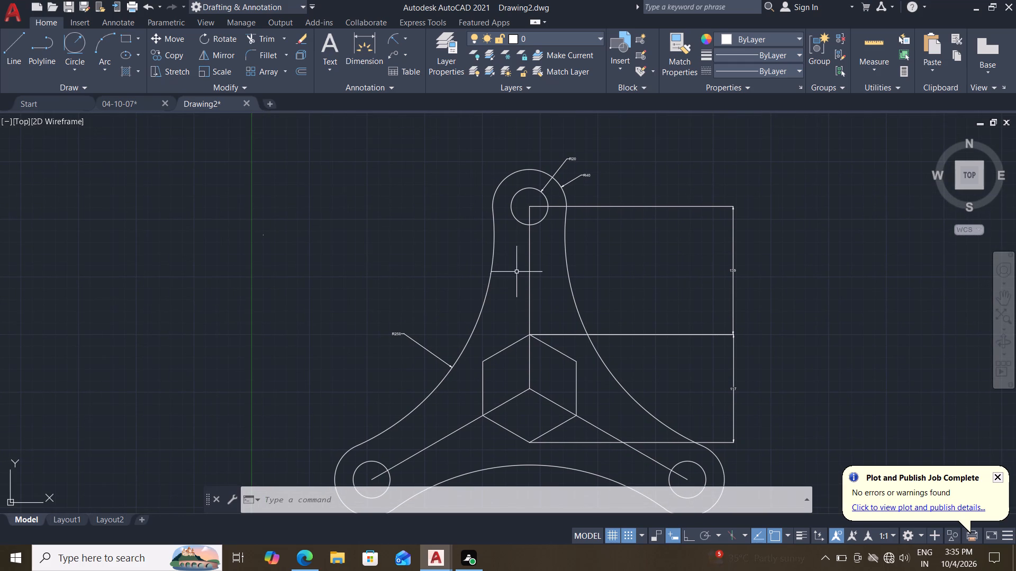
middle_click_drag(517, 283, 501, 286)
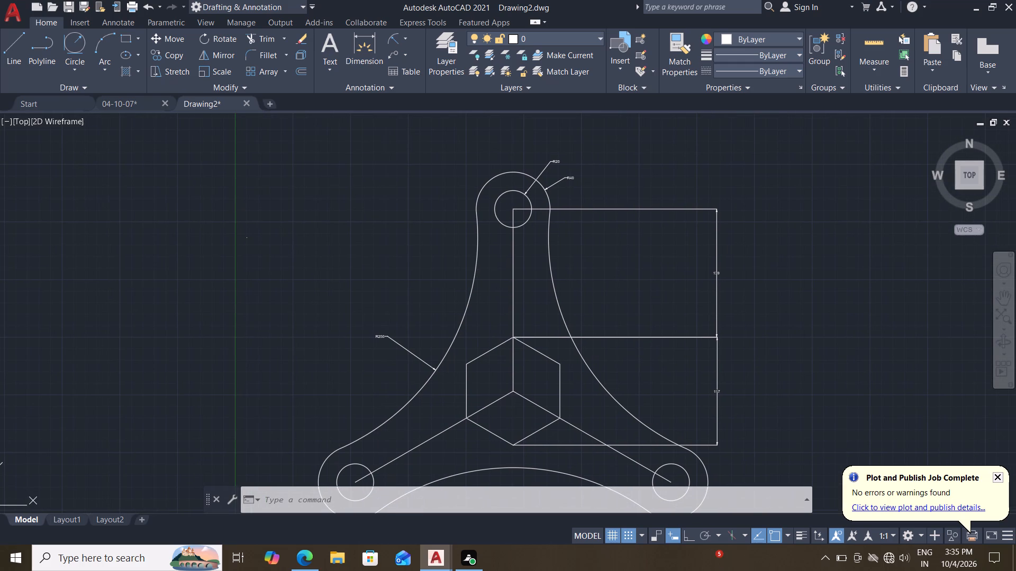
key("d")
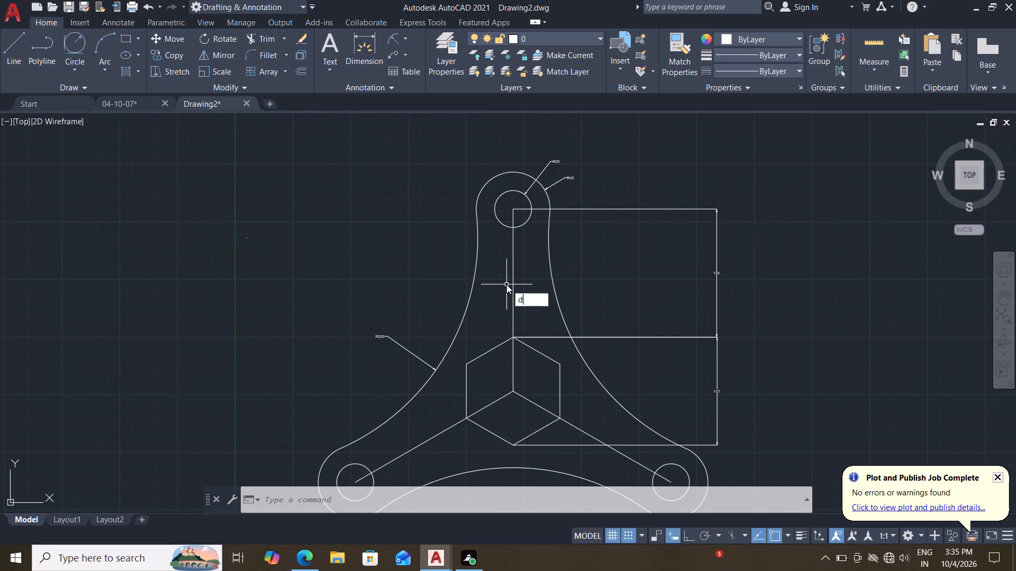
key("Return")
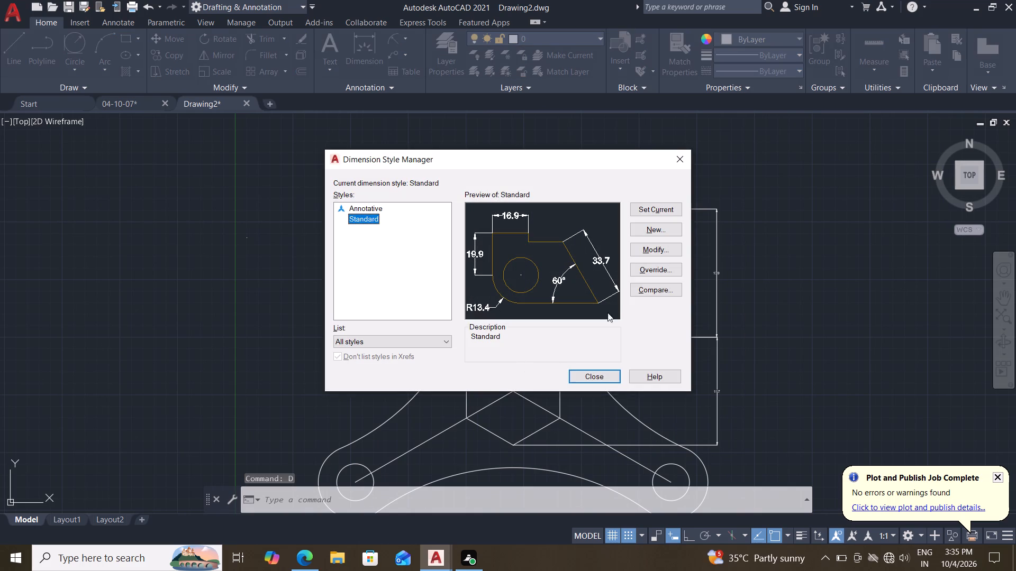
left_click(658, 251)
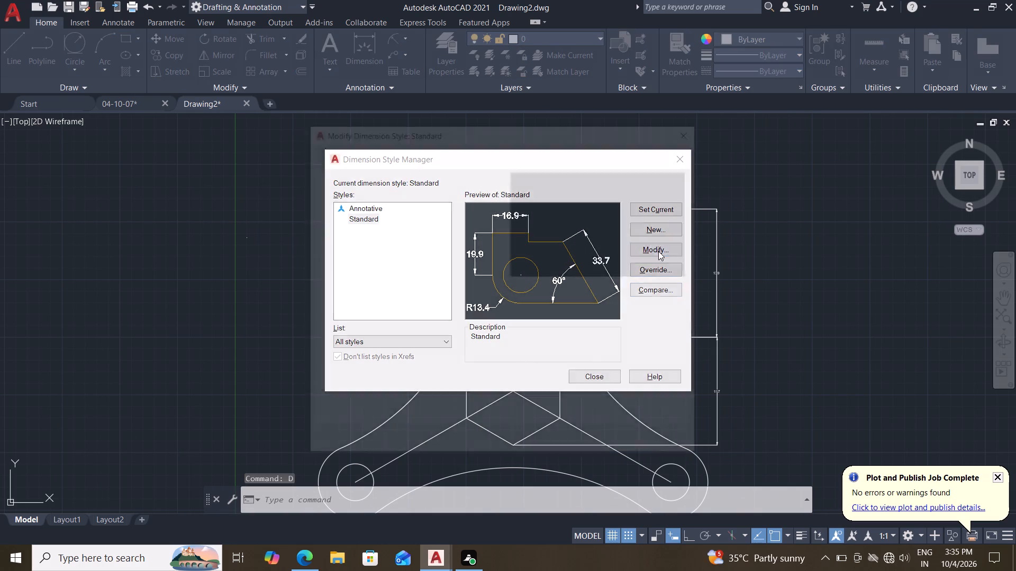
left_click(359, 152)
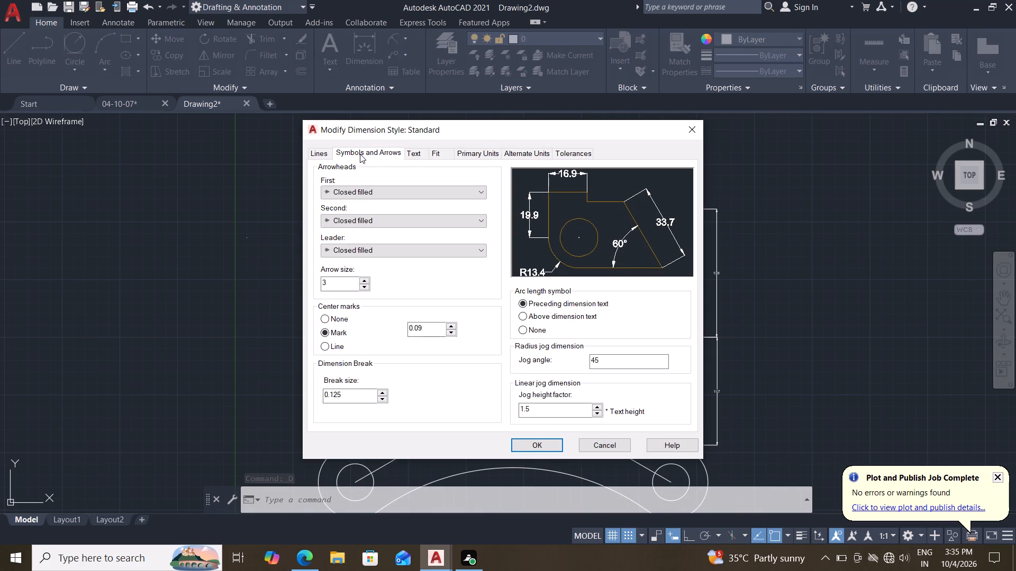
left_click_drag(344, 283, 296, 283)
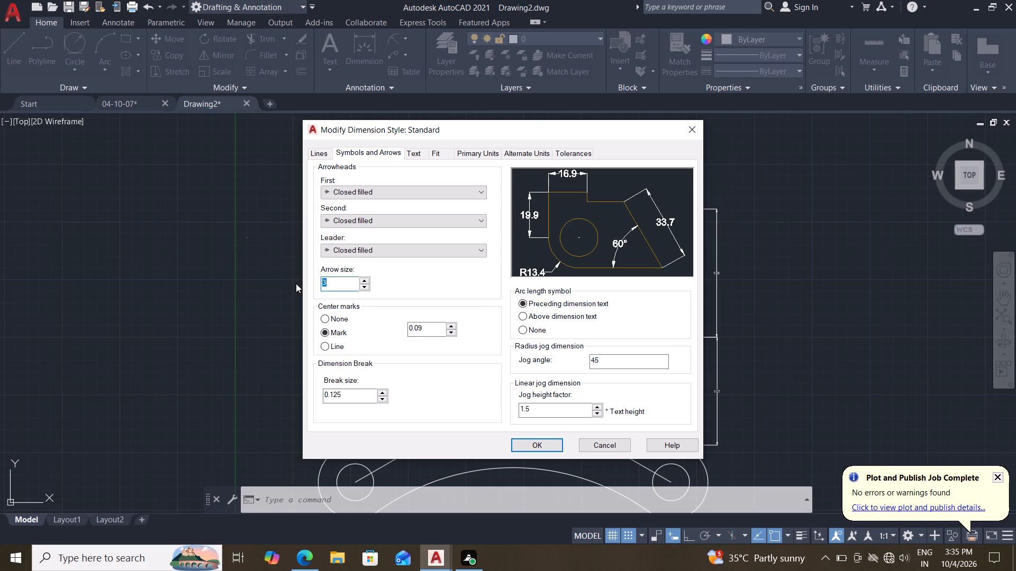
key("7")
key("Return")
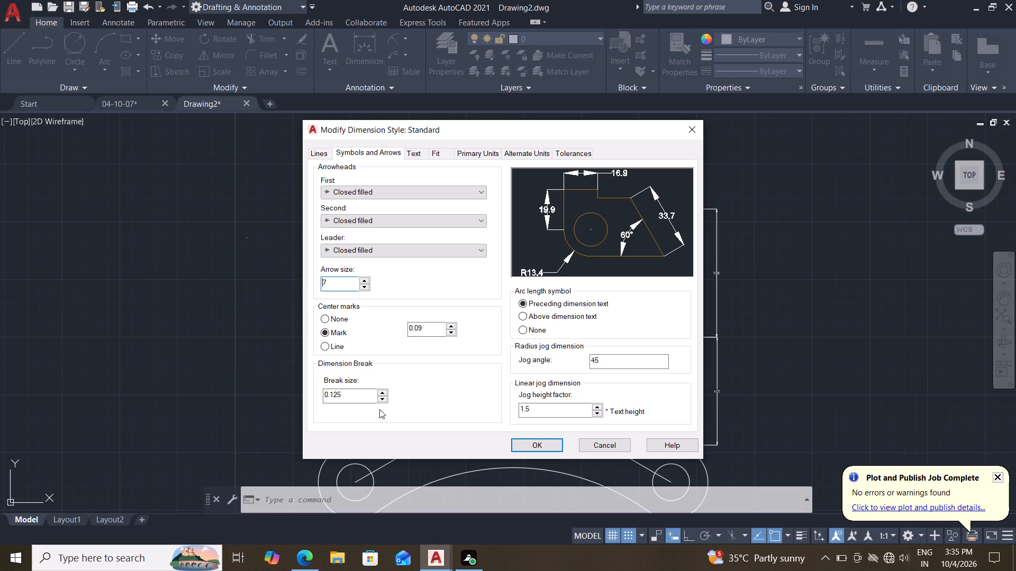
Set the Standard dimension style's text height to 7 and accept the style modifications.
left_click(423, 158)
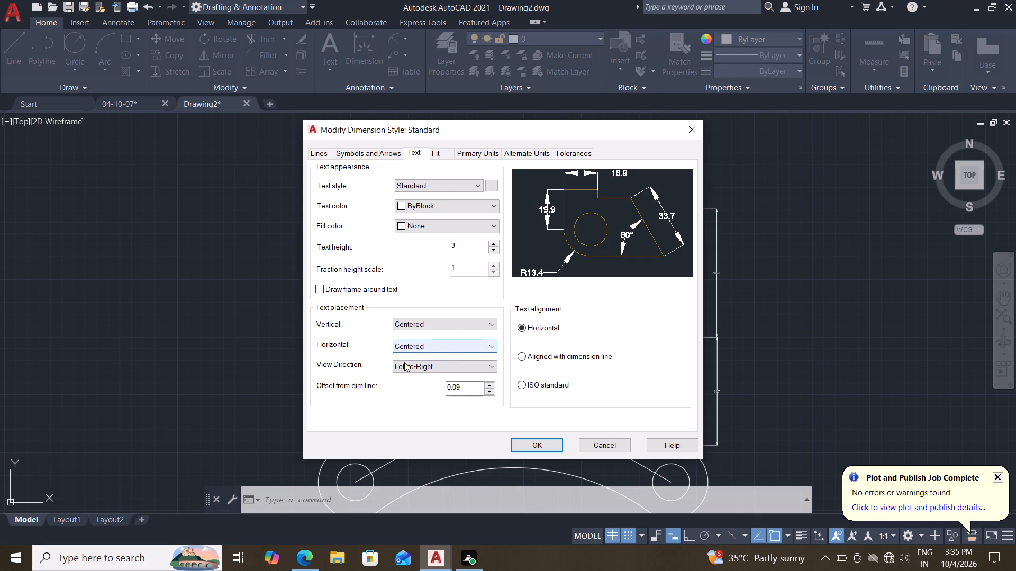
left_click_drag(472, 250, 374, 245)
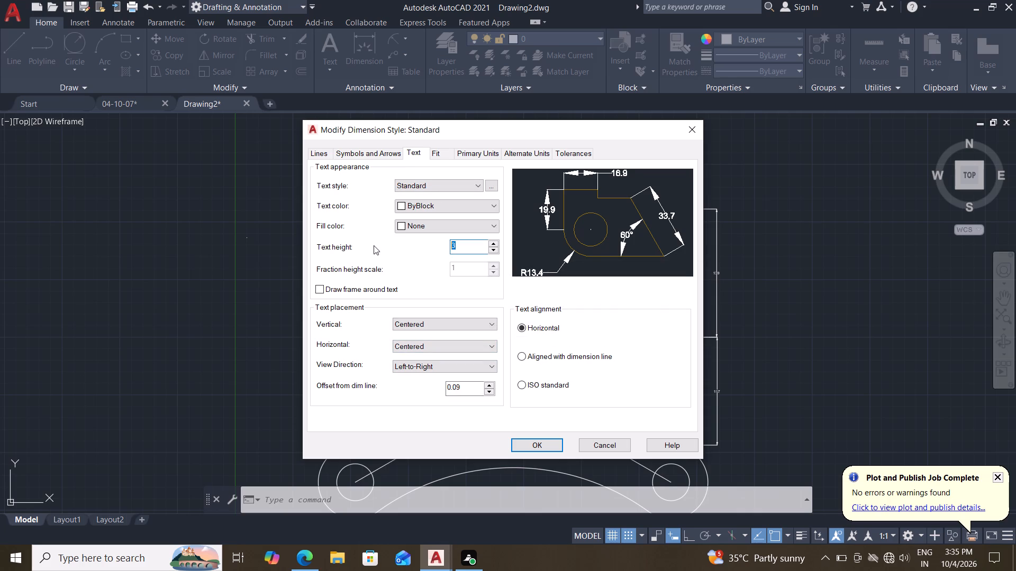
key("7")
key("Return")
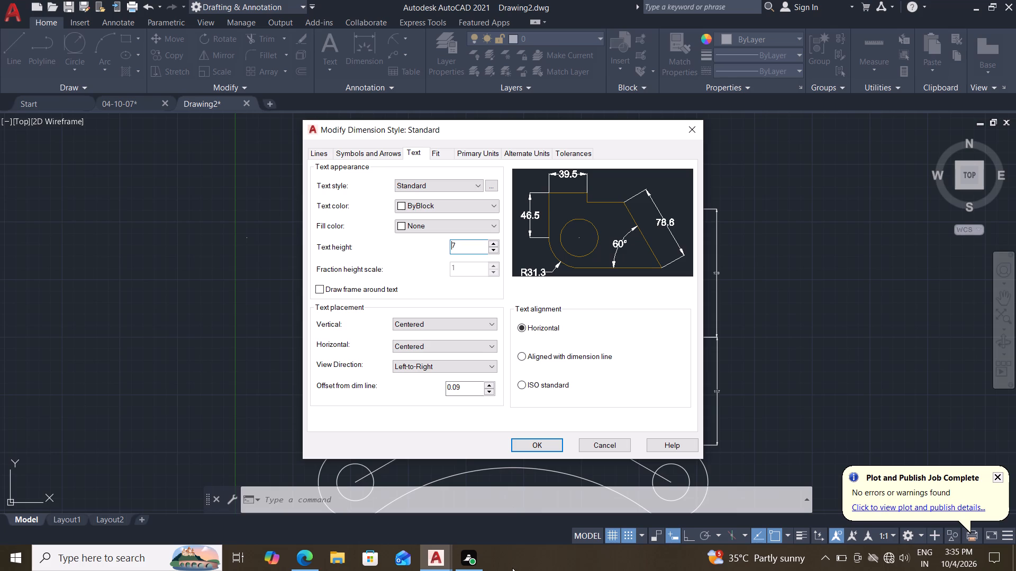
left_click(521, 445)
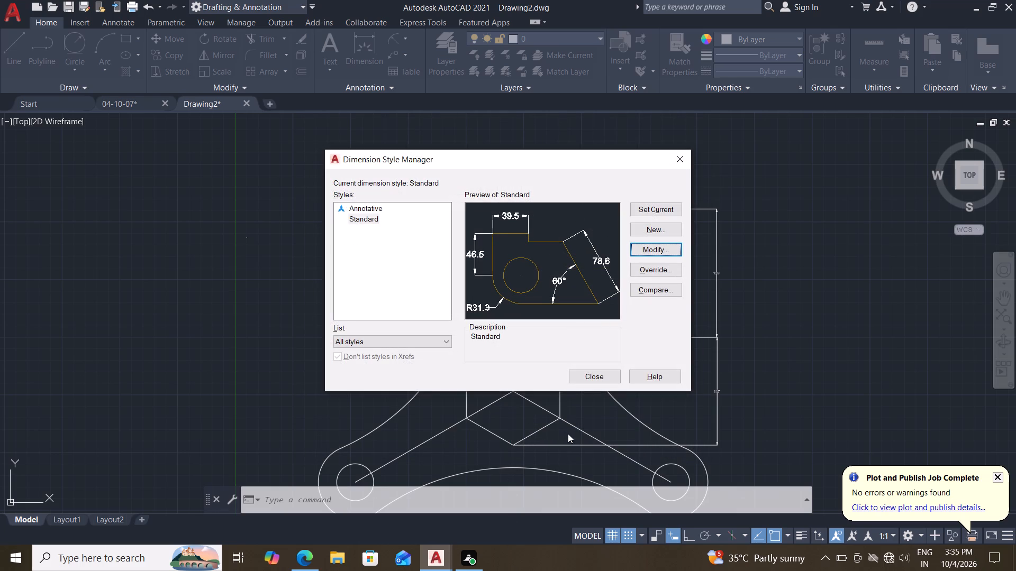
Close the Dimension Style Manager.
left_click(612, 377)
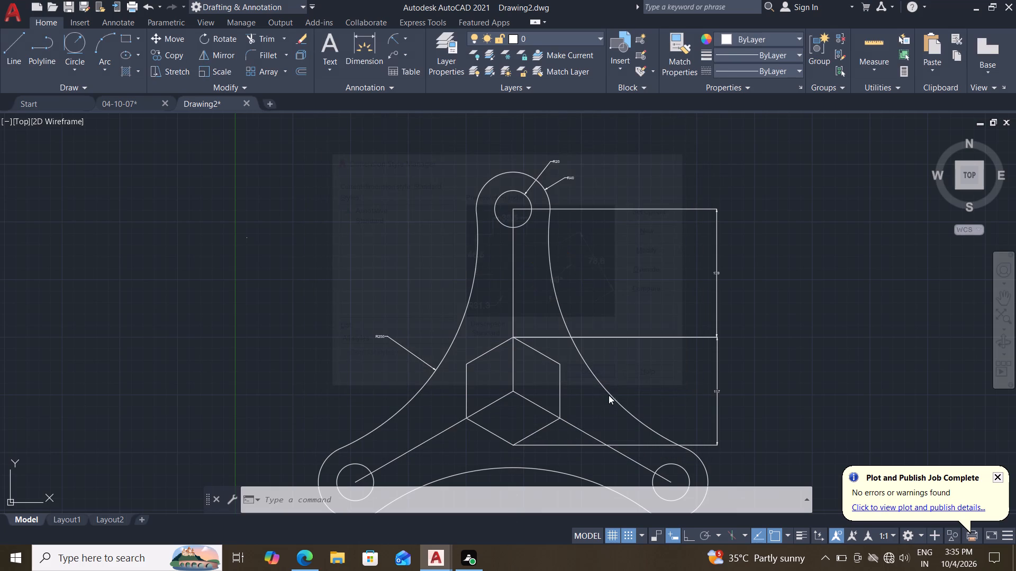
Examine the whole figure and the legibility of its dimension text and arrows.
middle_click_drag(598, 420, 594, 405)
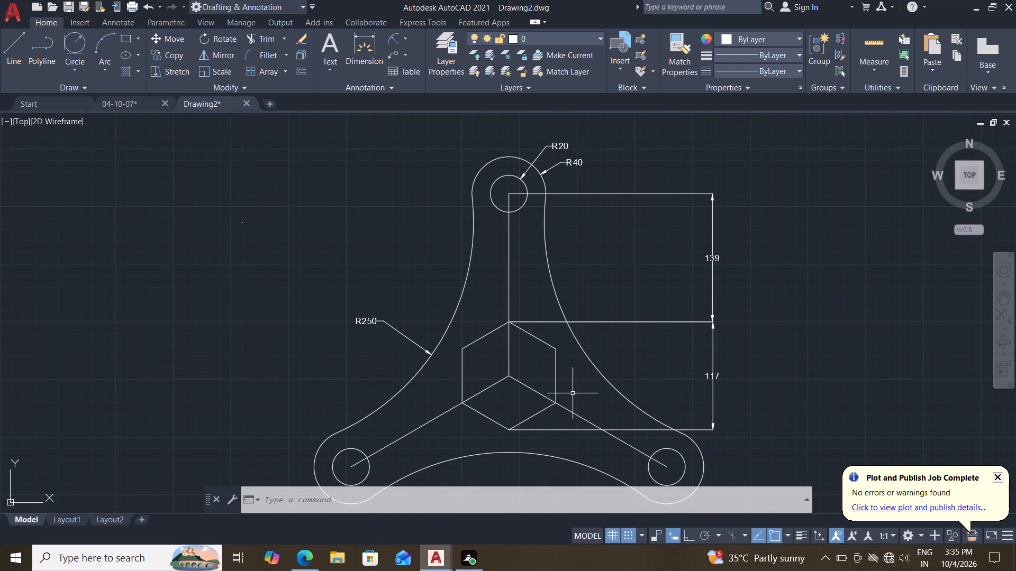
middle_click_drag(385, 408, 387, 393)
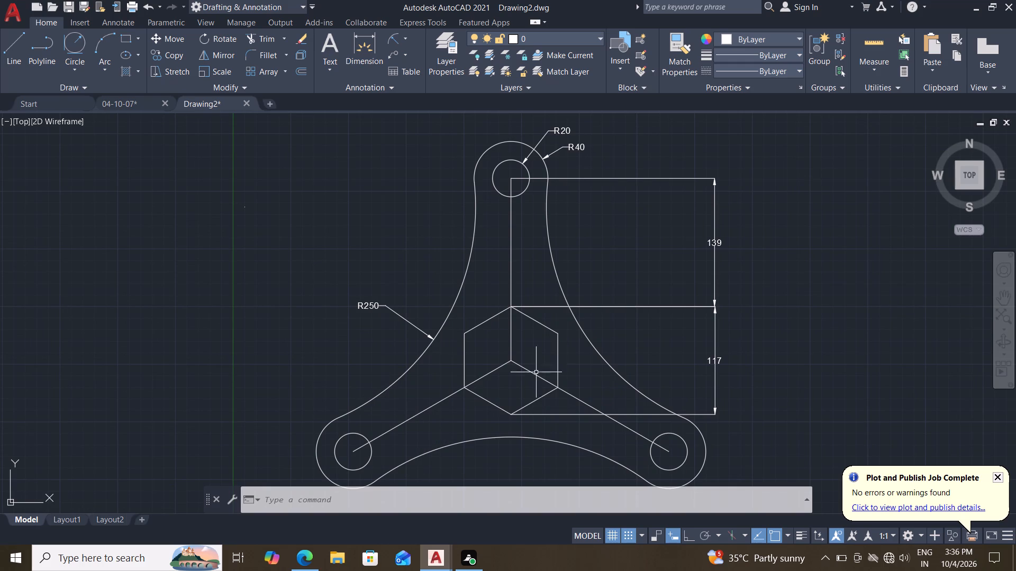
middle_click_drag(665, 356, 655, 349)
middle_click_drag(628, 361, 627, 351)
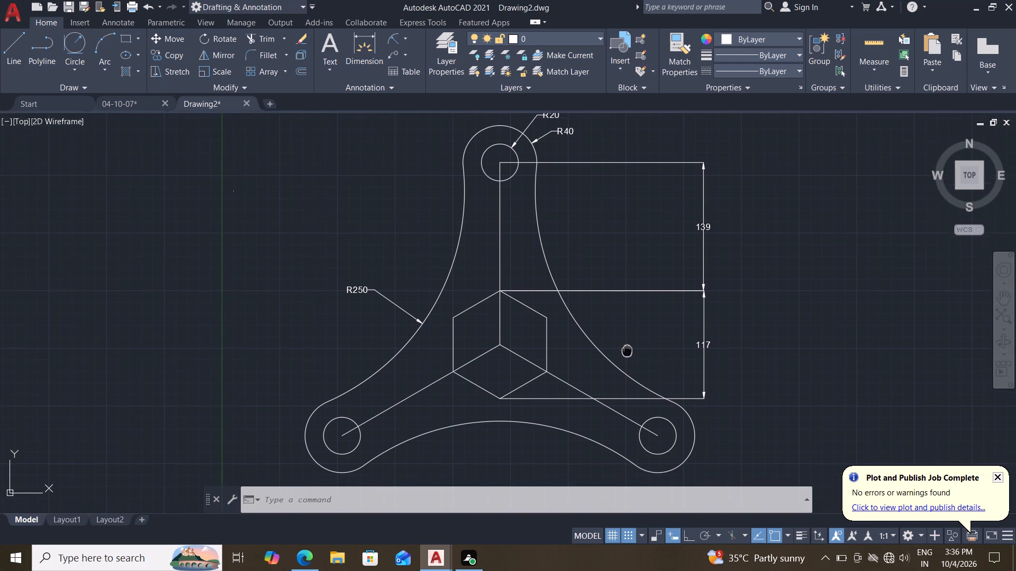
middle_click_drag(627, 351, 629, 347)
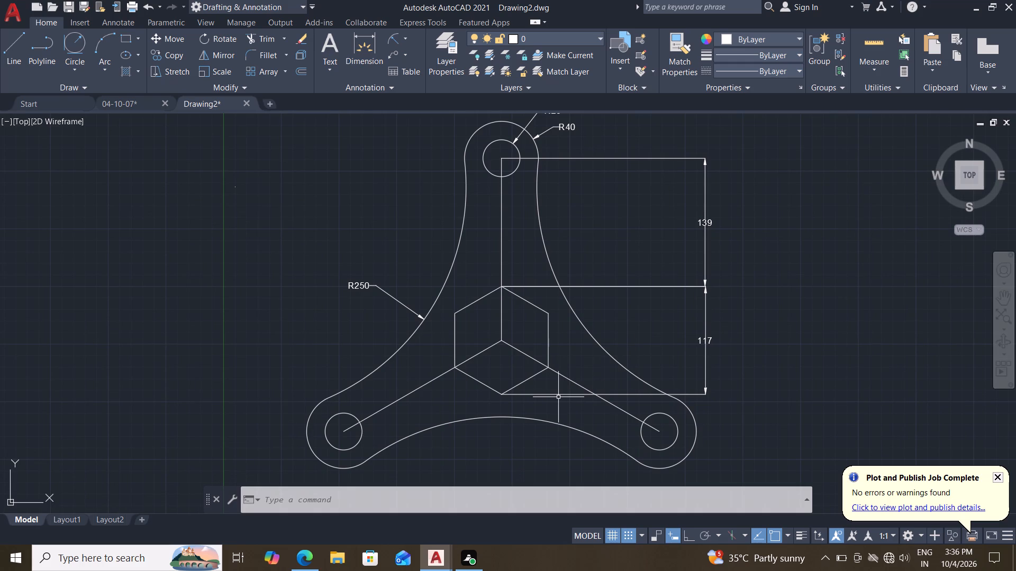
middle_click_drag(500, 431, 516, 420)
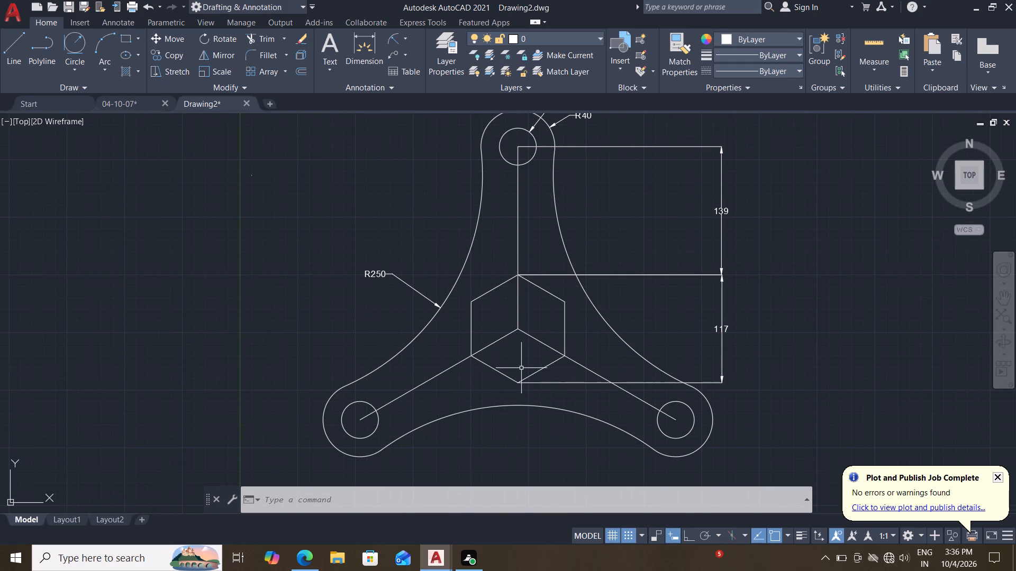
middle_click_drag(522, 360, 532, 384)
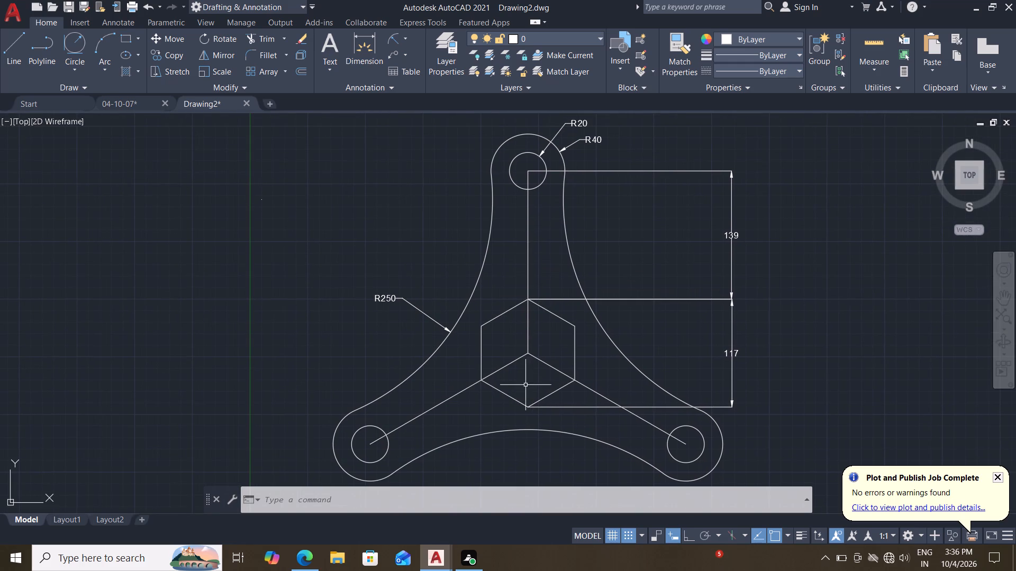
middle_click_drag(458, 388, 452, 374)
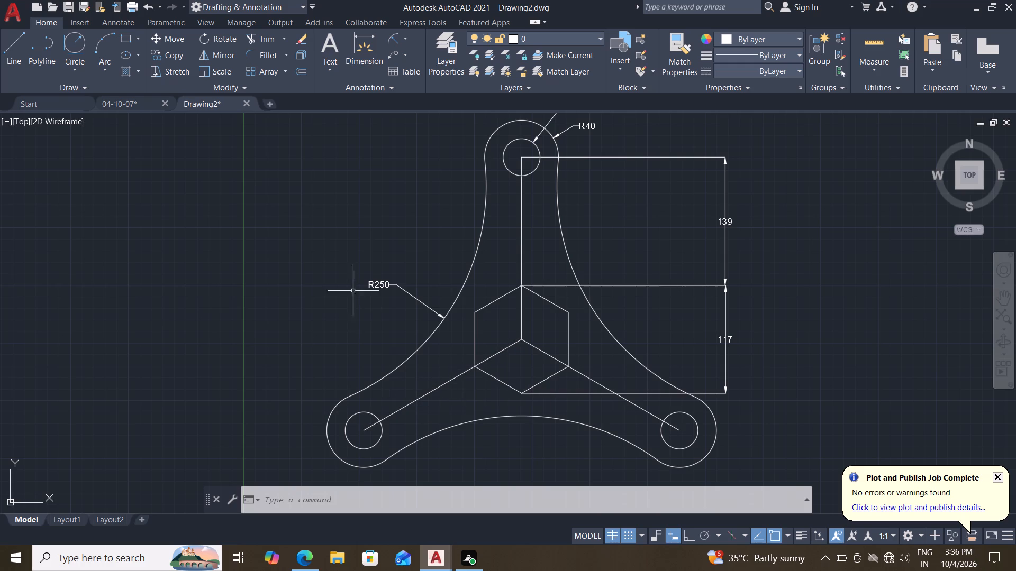
Add an angular dimension between the lower-left and top arm centre lines, placing its arc outside the outline.
left_click(404, 33)
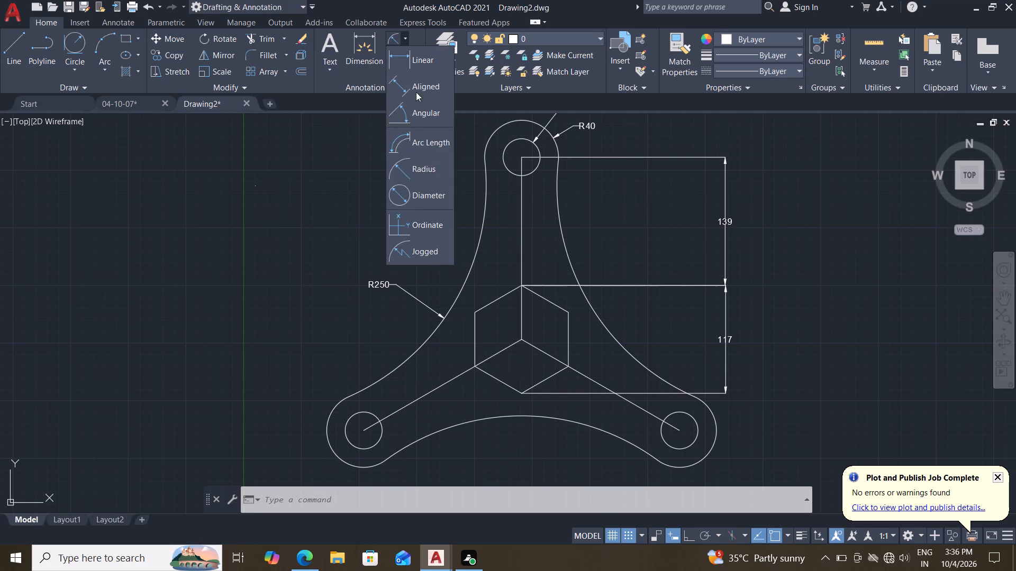
left_click(419, 113)
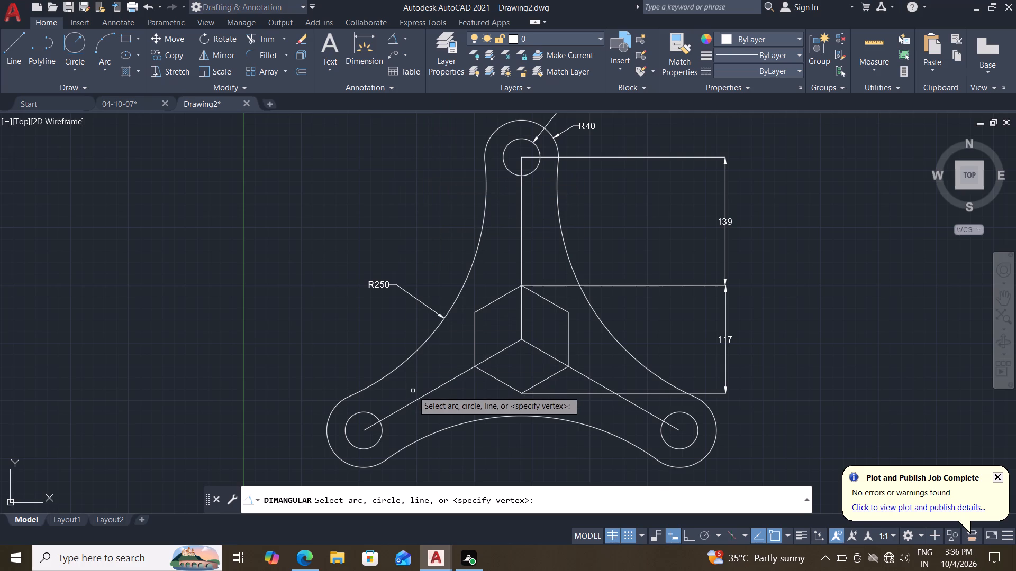
left_click(416, 401)
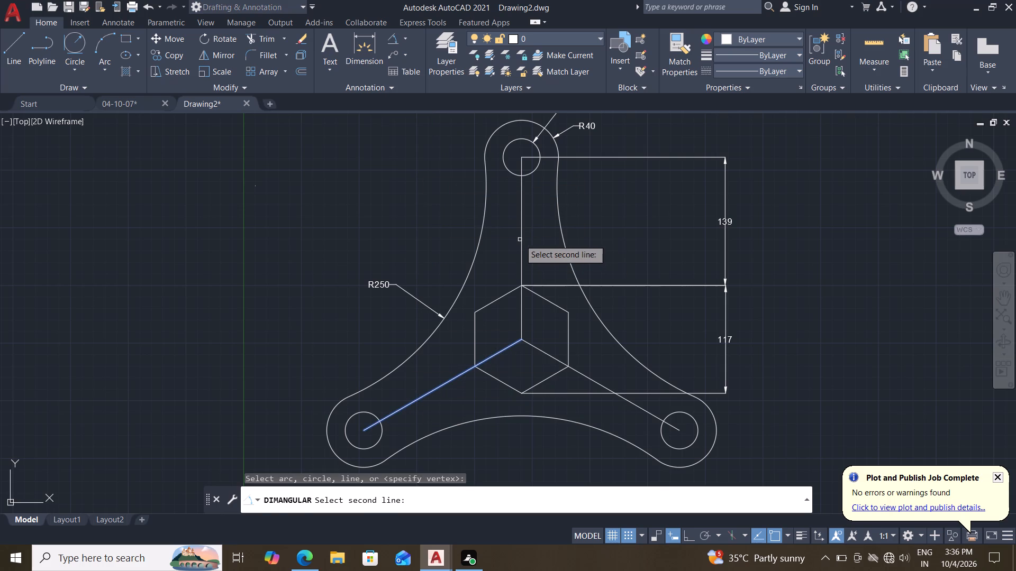
left_click(522, 242)
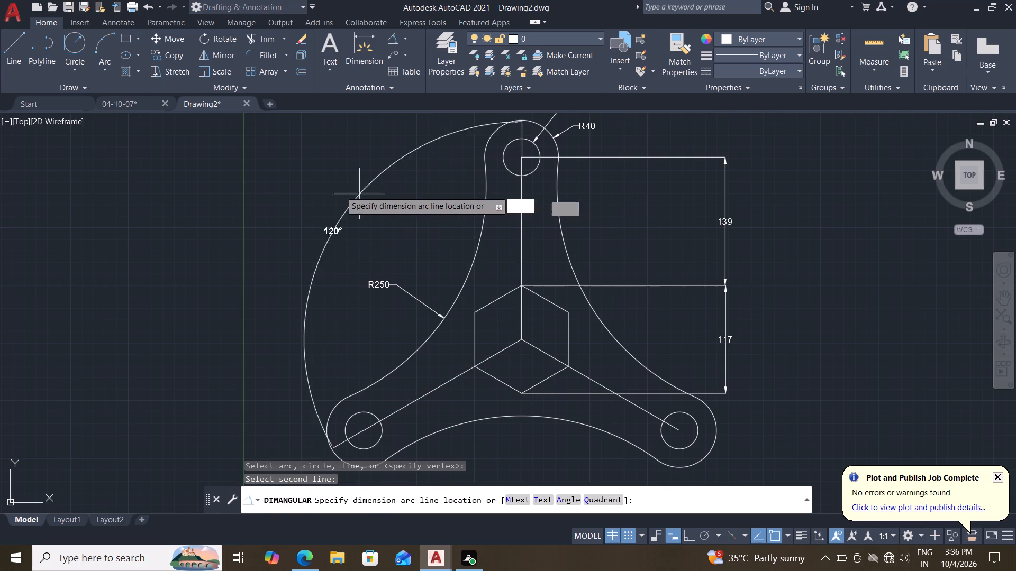
left_click(335, 189)
Add an angular dimension between the top and lower-right arm centre lines, placing its arc outside the outline.
middle_click_drag(352, 229, 339, 258)
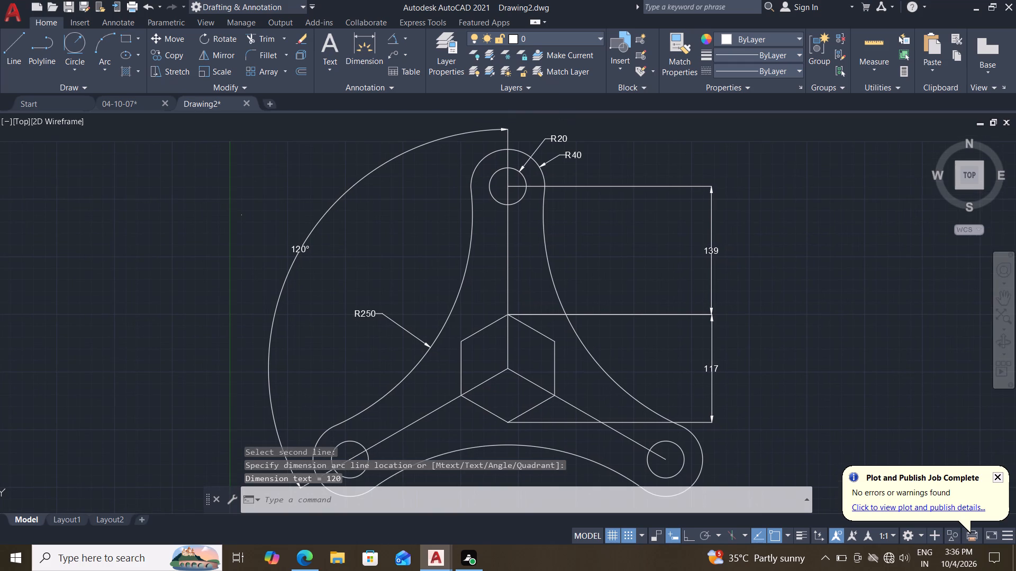
left_click(388, 35)
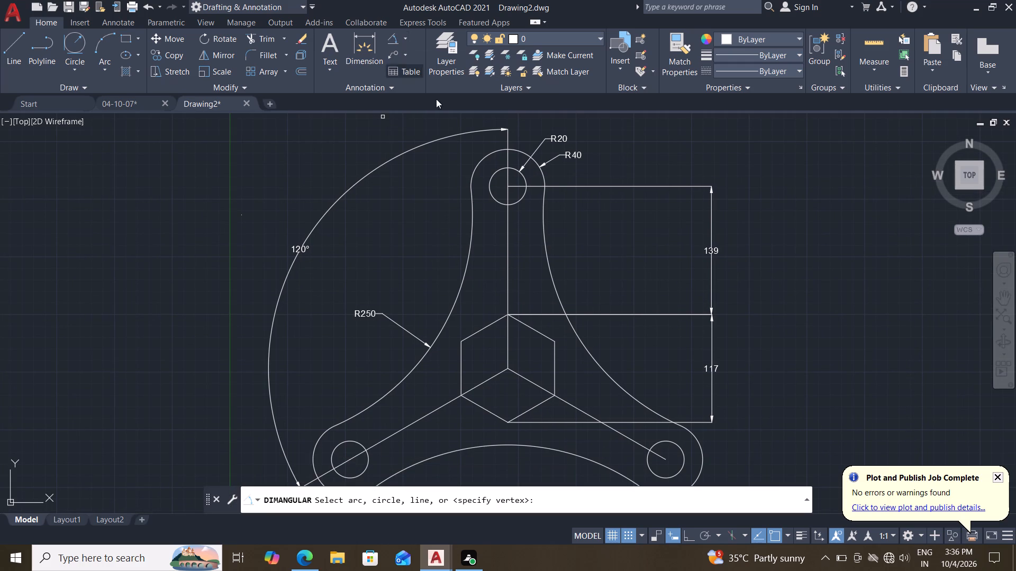
left_click(506, 265)
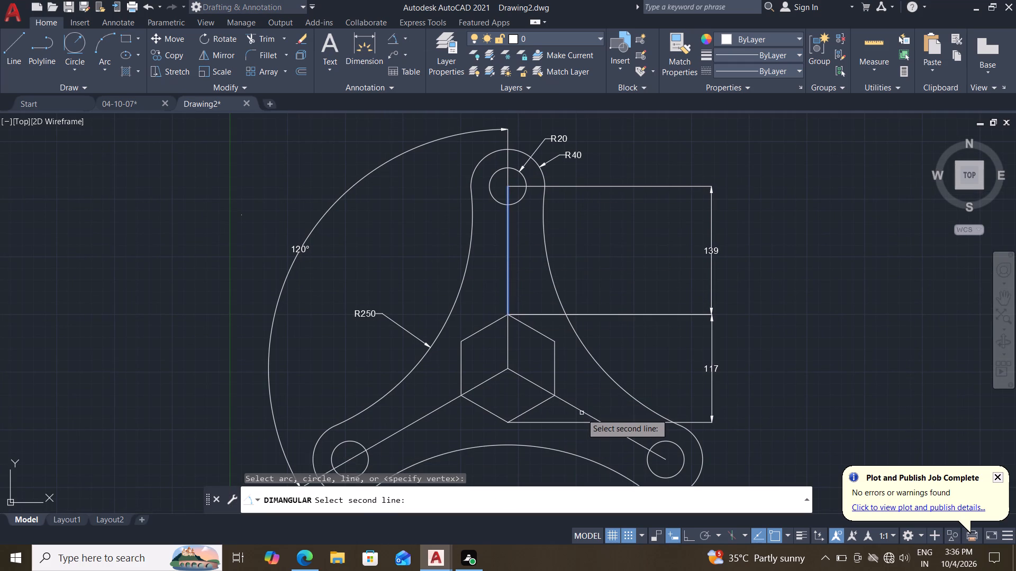
left_click(582, 412)
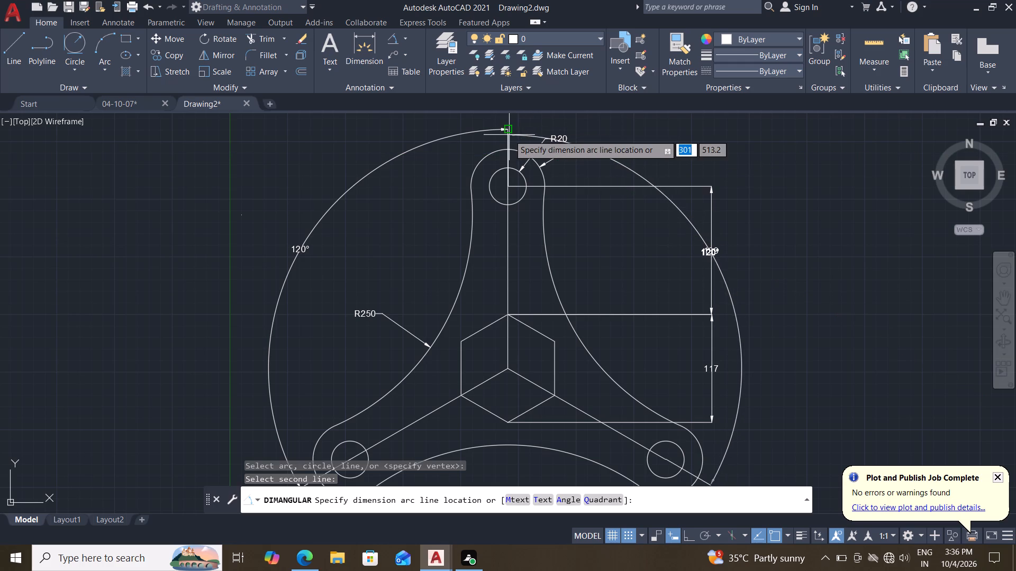
left_click(543, 128)
Change the three arm centre lines, including the short vertical segment inside the hexagon, to the dashed ACAD linetype.
scroll(647, 286, "down", 1)
middle_click_drag(647, 286, 645, 264)
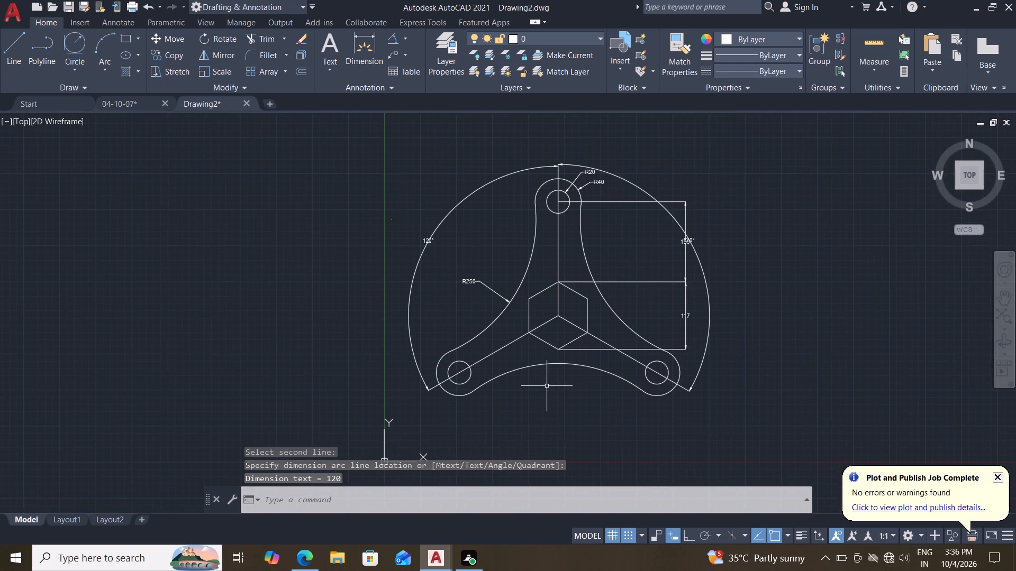
middle_click(553, 384)
scroll(555, 383, "up", 1)
middle_click_drag(562, 360, 553, 399)
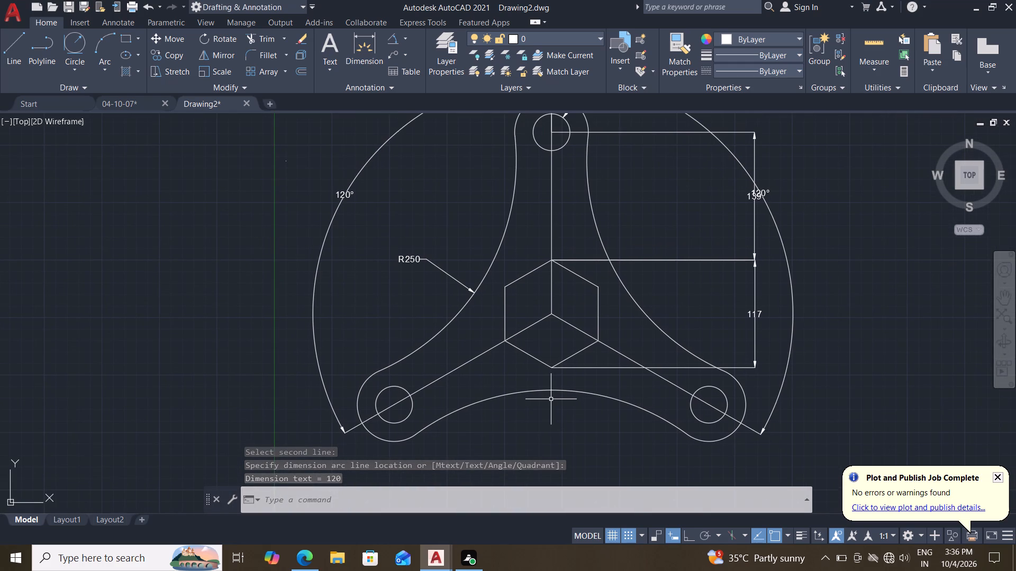
middle_click_drag(551, 407, 549, 416)
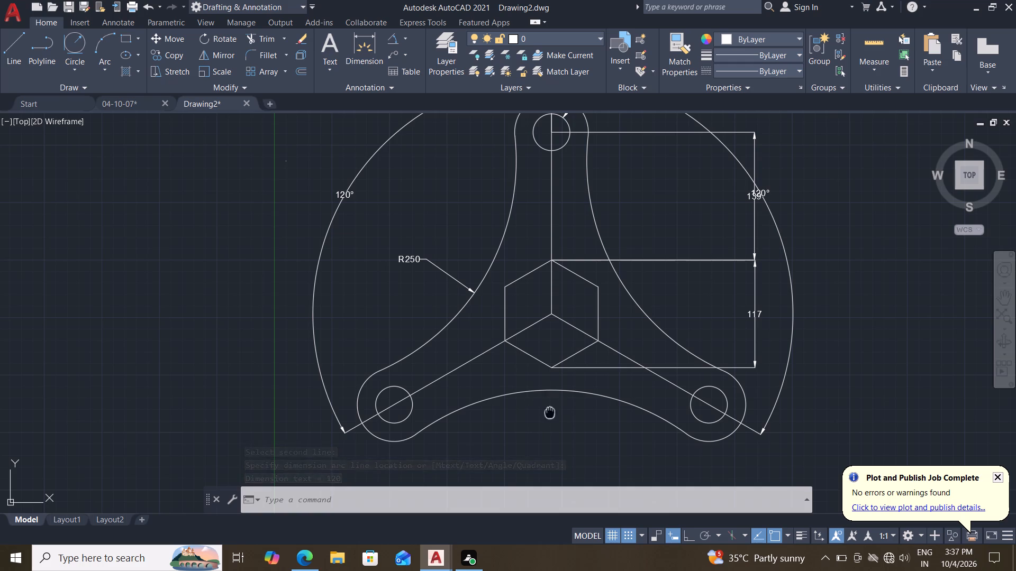
middle_click_drag(549, 416, 537, 457)
left_click(484, 394)
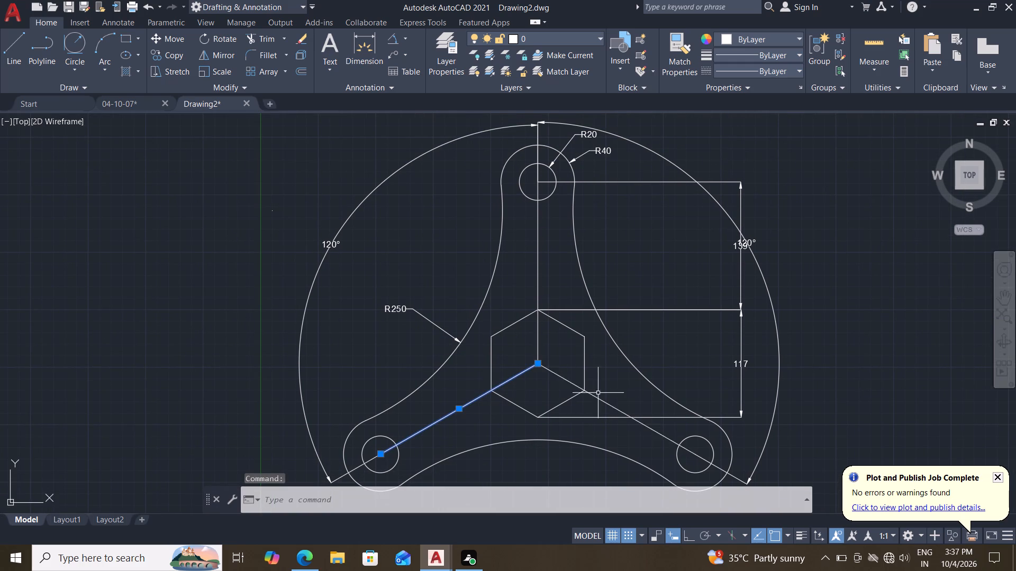
left_click(600, 398)
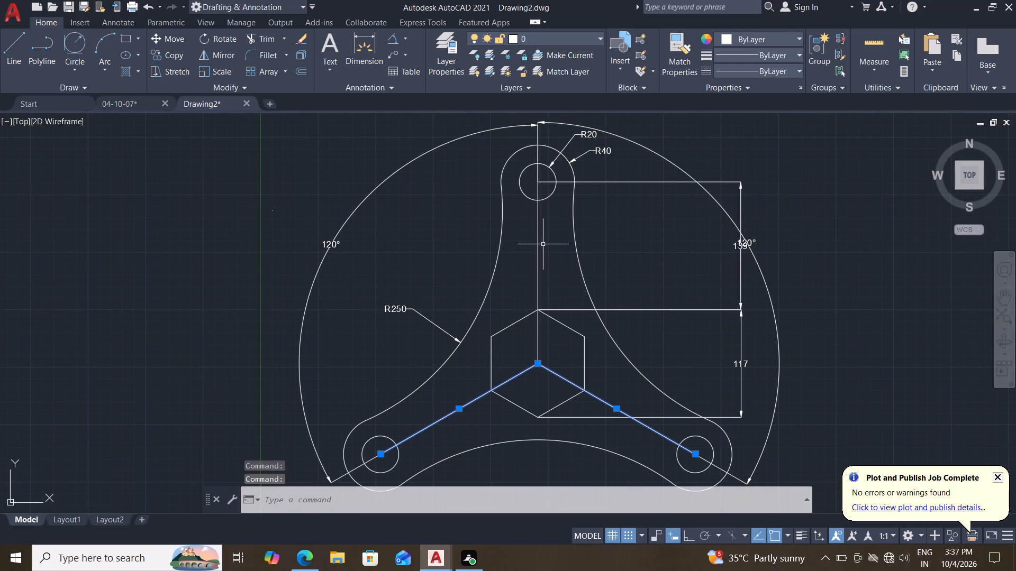
left_click(539, 246)
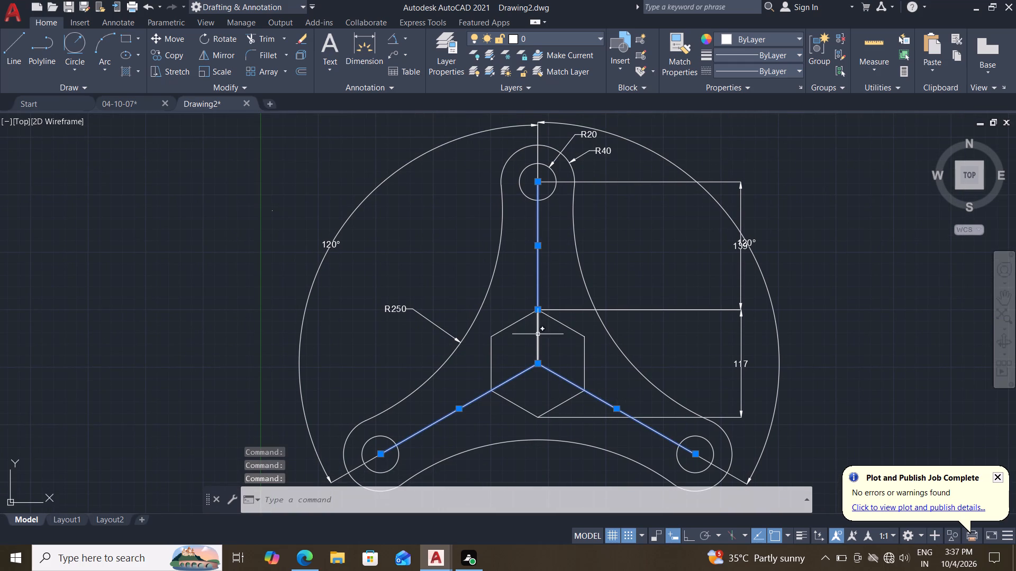
left_click(538, 334)
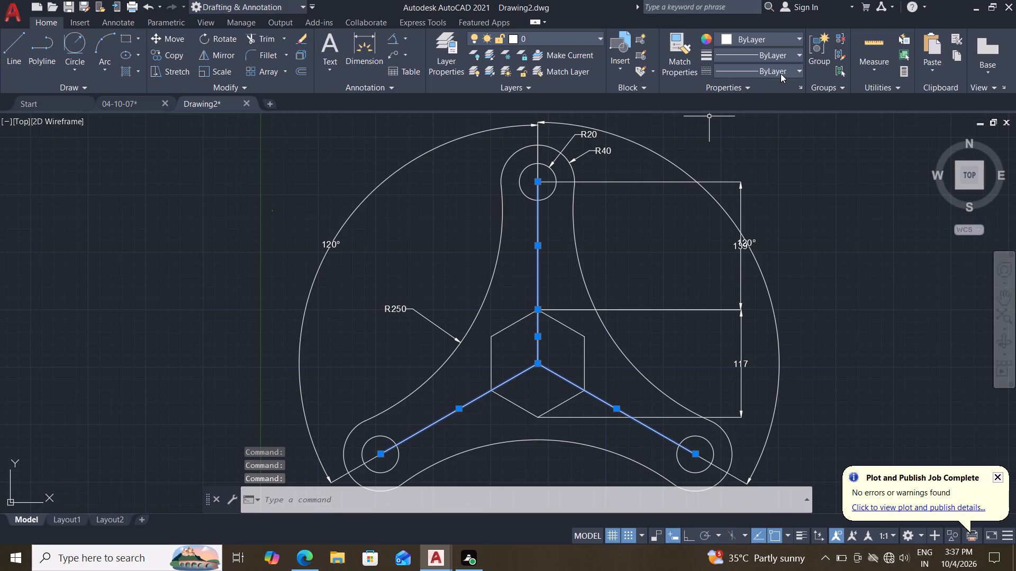
left_click(781, 73)
left_click(752, 121)
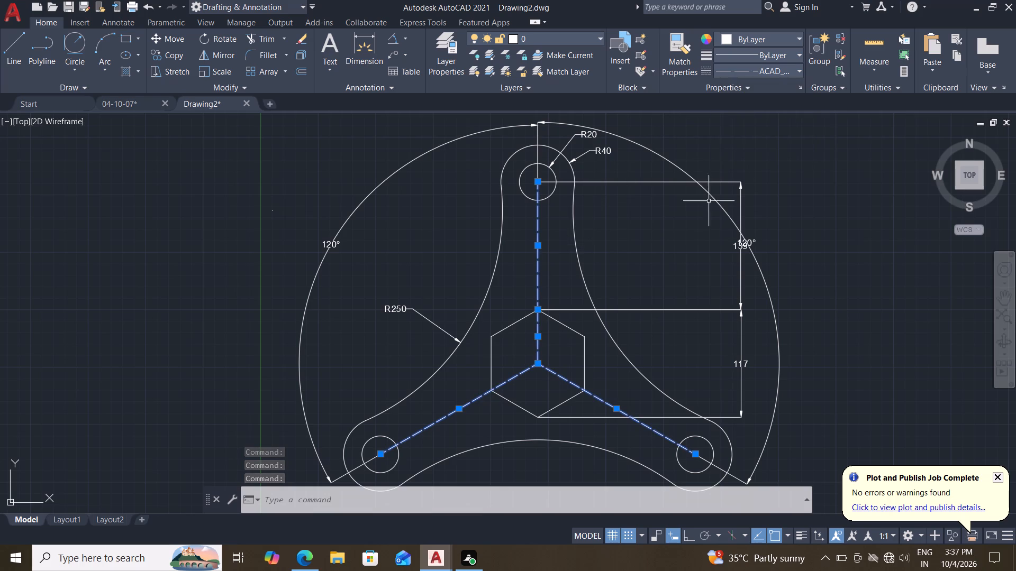
middle_click_drag(683, 280, 687, 262)
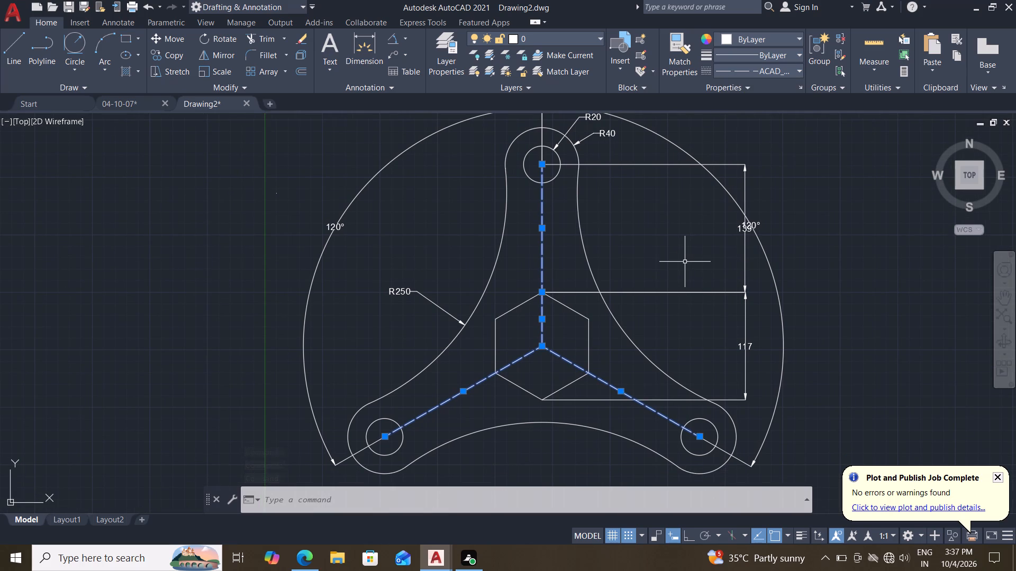
key("Escape")
key("Escape")
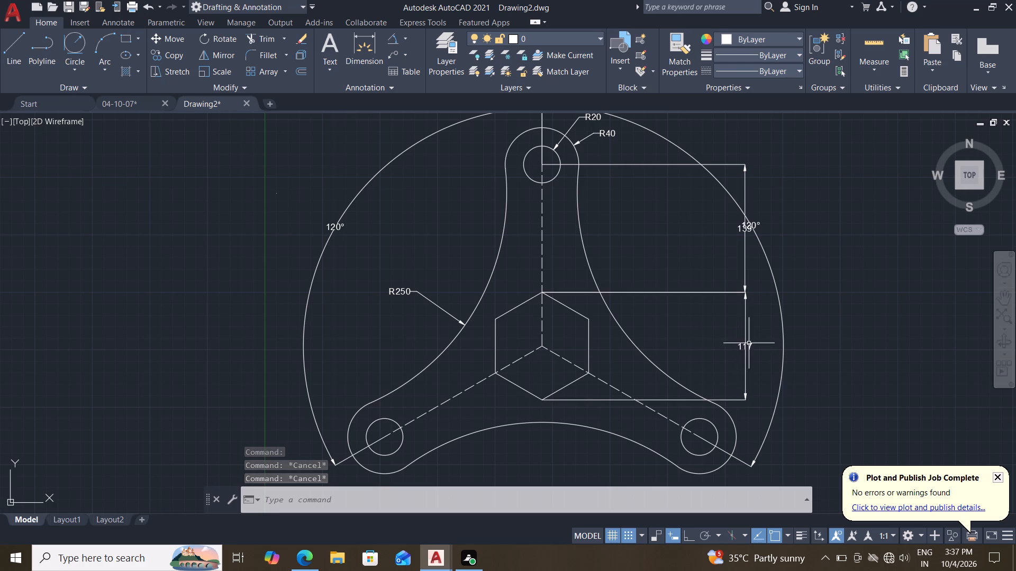
Copy the entire dimensioned figure from its centre horizontally to the right with Ortho on, clear of the original.
scroll(728, 362, "down", 1)
middle_click_drag(631, 416, 624, 386)
left_click(773, 168)
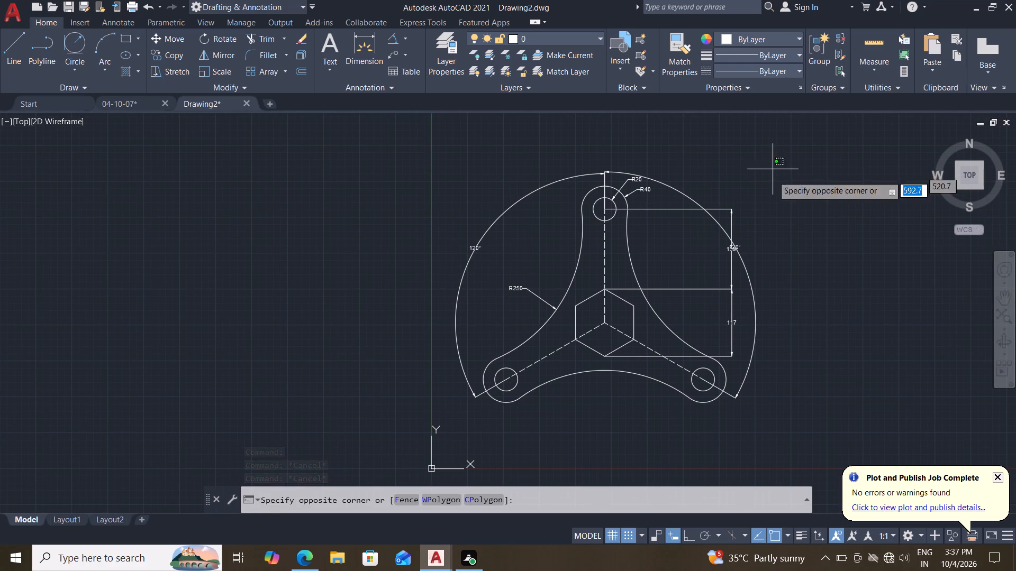
left_click(408, 437)
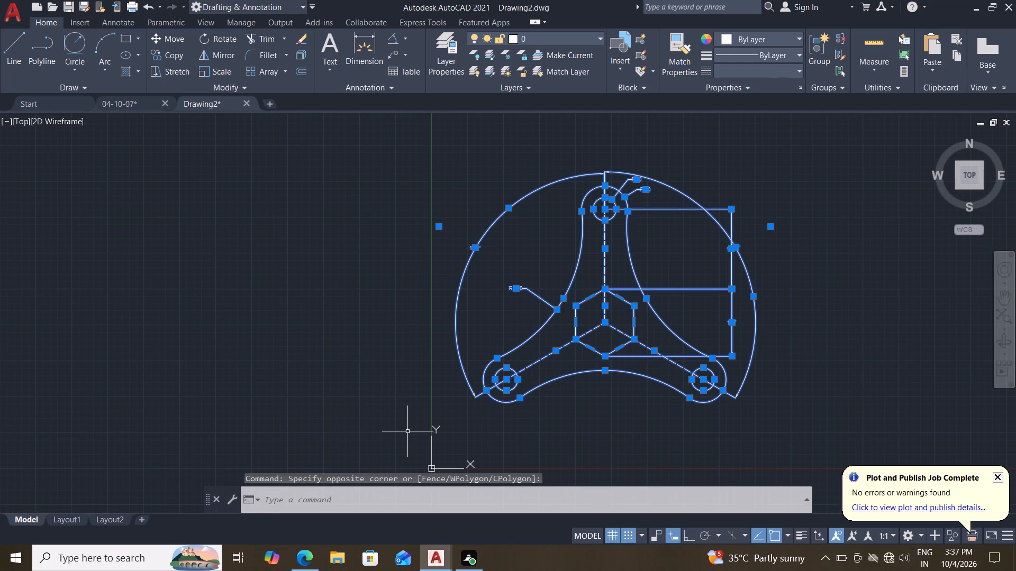
type("co")
key("Return")
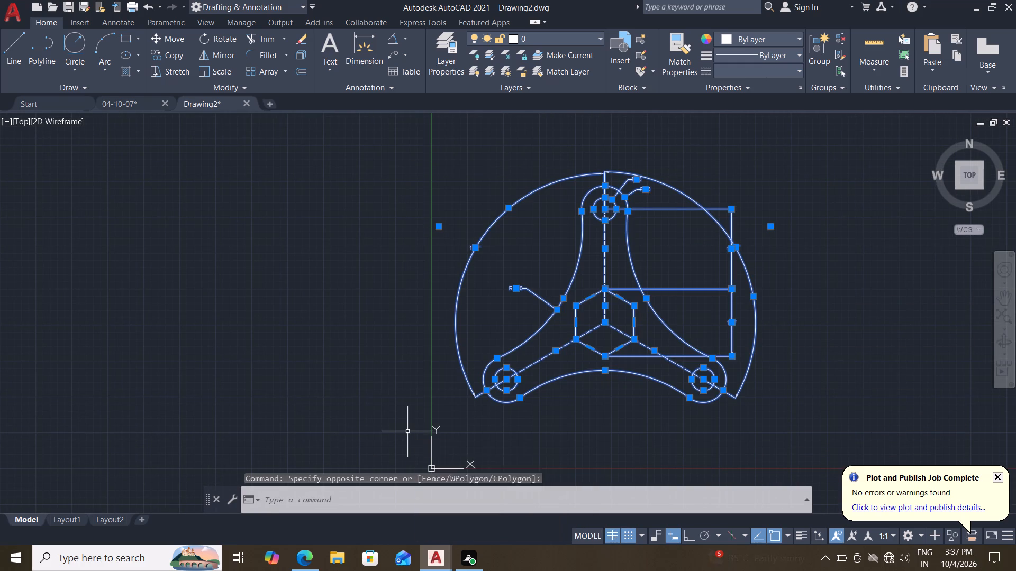
left_click(599, 322)
middle_click_drag(816, 310, 676, 311)
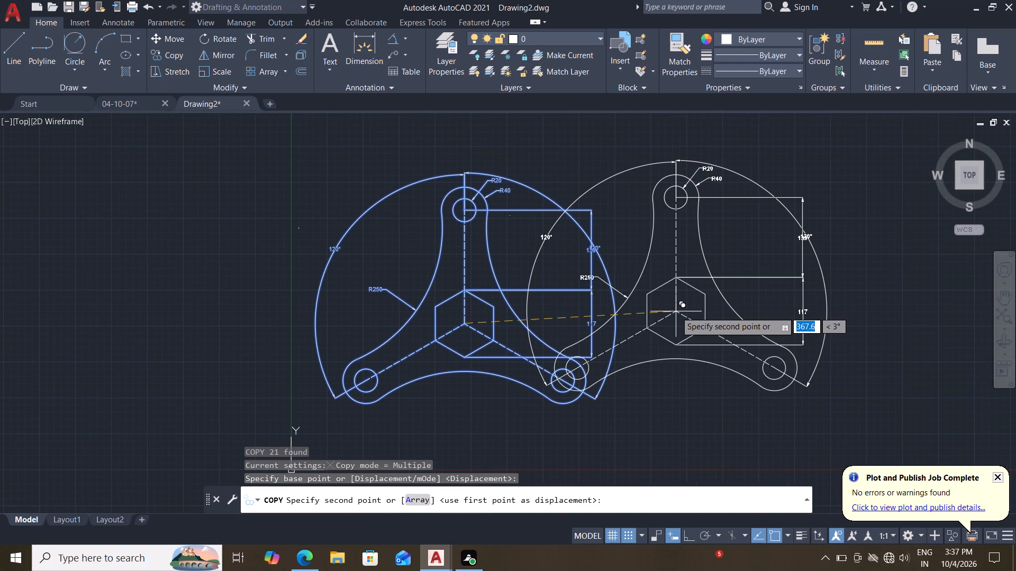
key("F8")
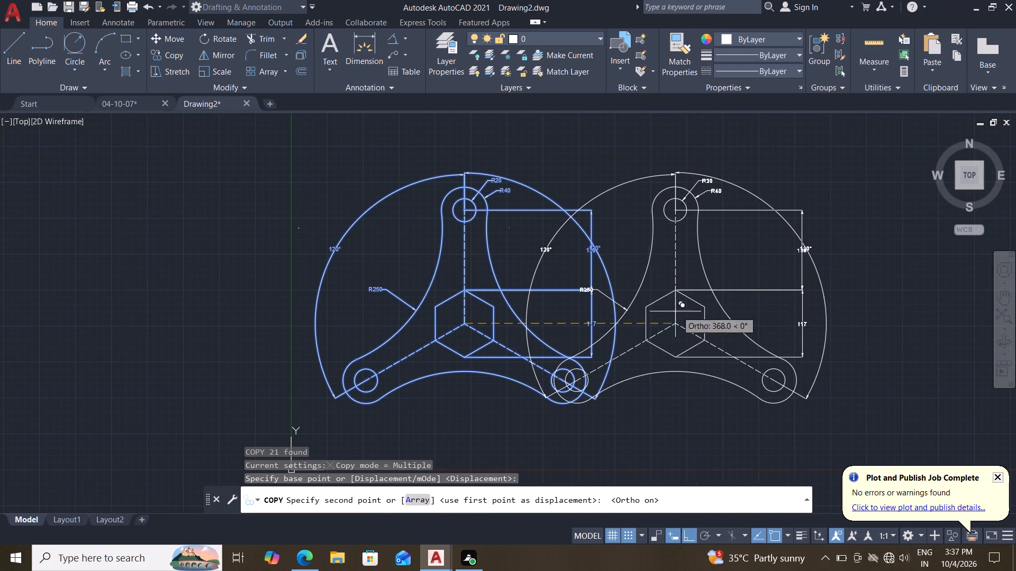
left_click_drag(810, 305, 783, 304)
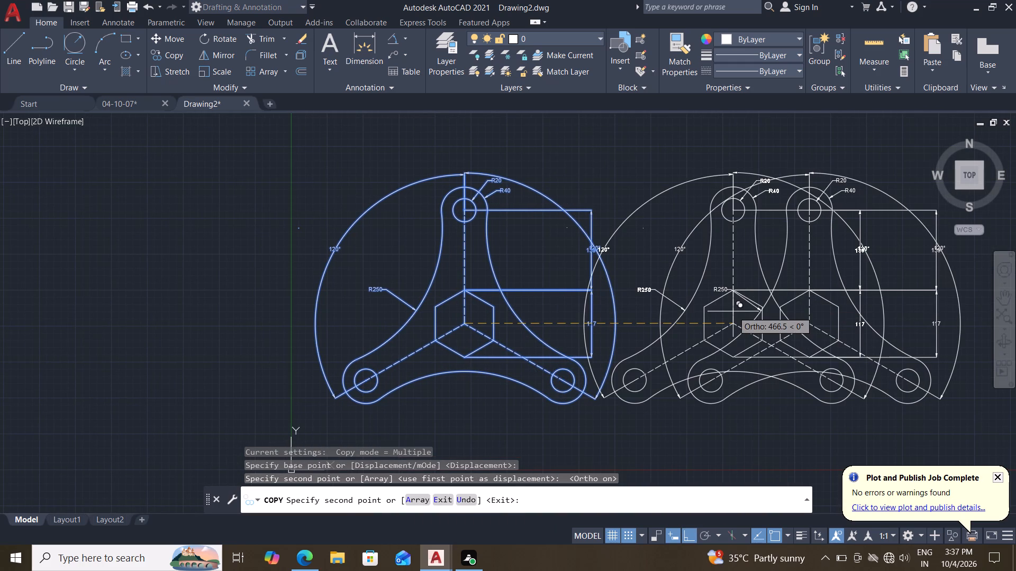
key("Escape")
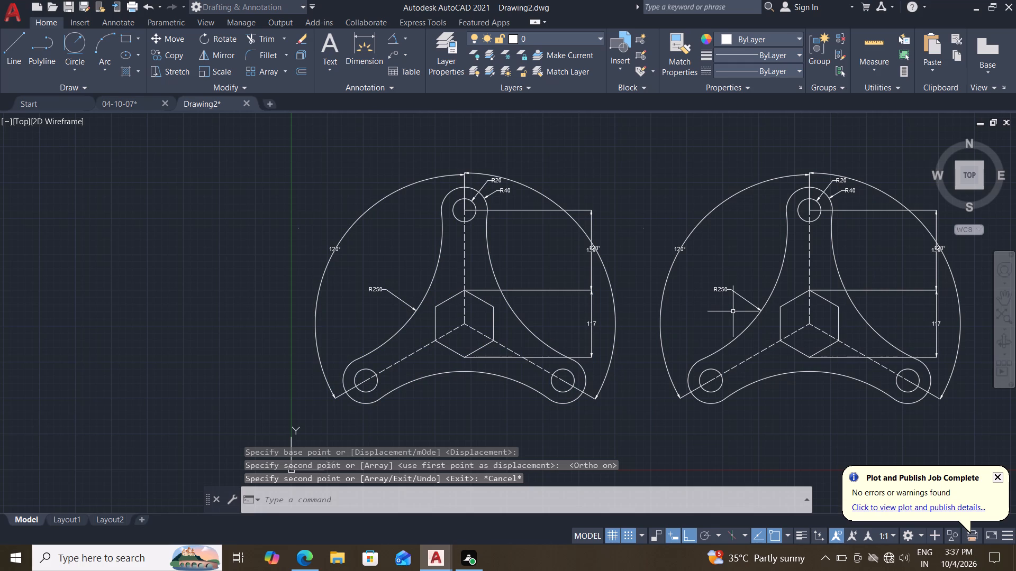
key("Escape")
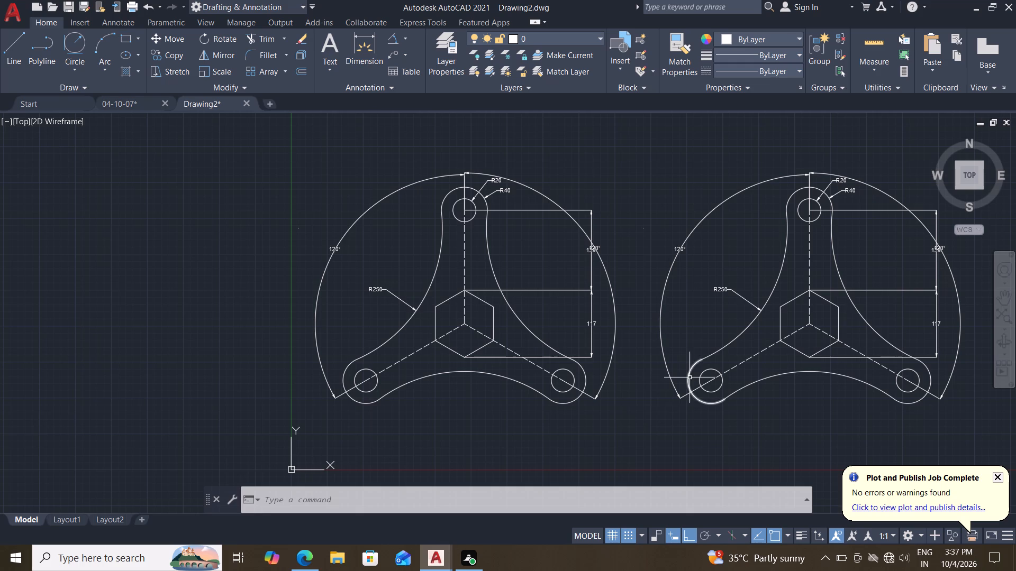
middle_click_drag(638, 394, 505, 386)
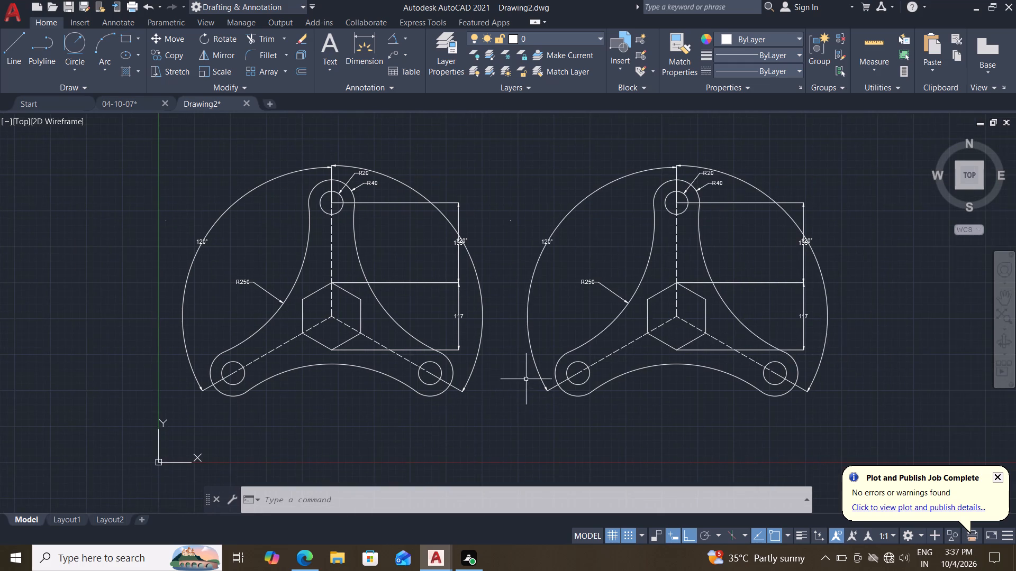
Delete the R250 radius dimension, both 120° angular dimensions and the two vertical linear dimensions from the right-hand copy.
scroll(527, 376, "up", 2)
middle_click_drag(512, 382, 416, 438)
scroll(455, 411, "down", 1)
left_click(540, 243)
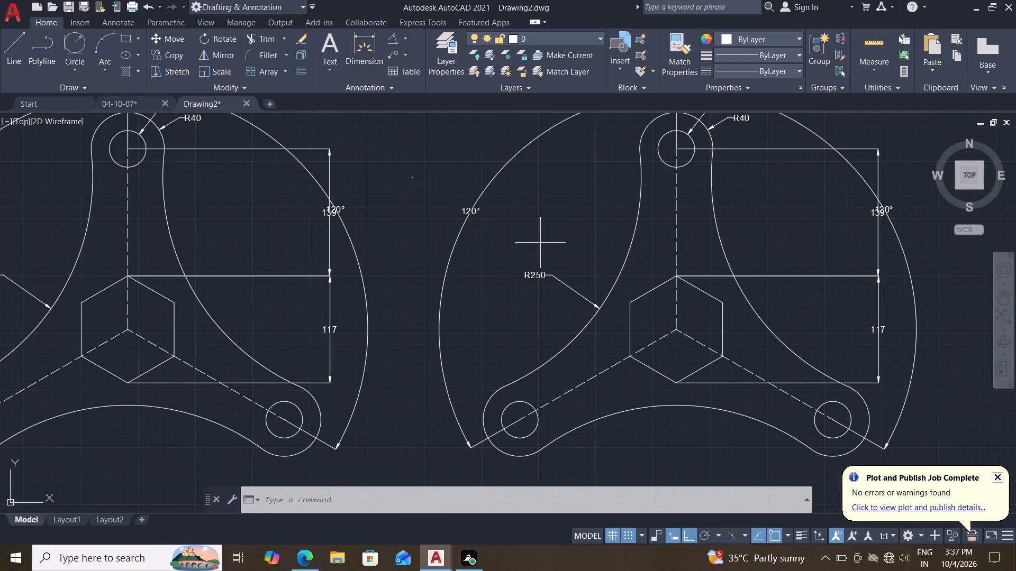
left_click_drag(555, 275, 512, 293)
left_click_drag(580, 256, 546, 270)
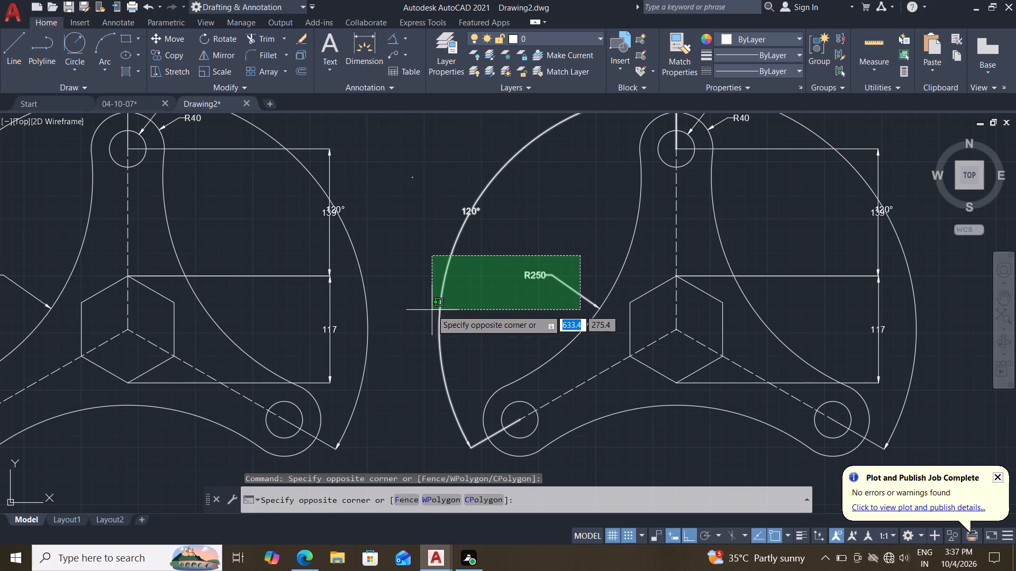
left_click(432, 310)
key("Delete")
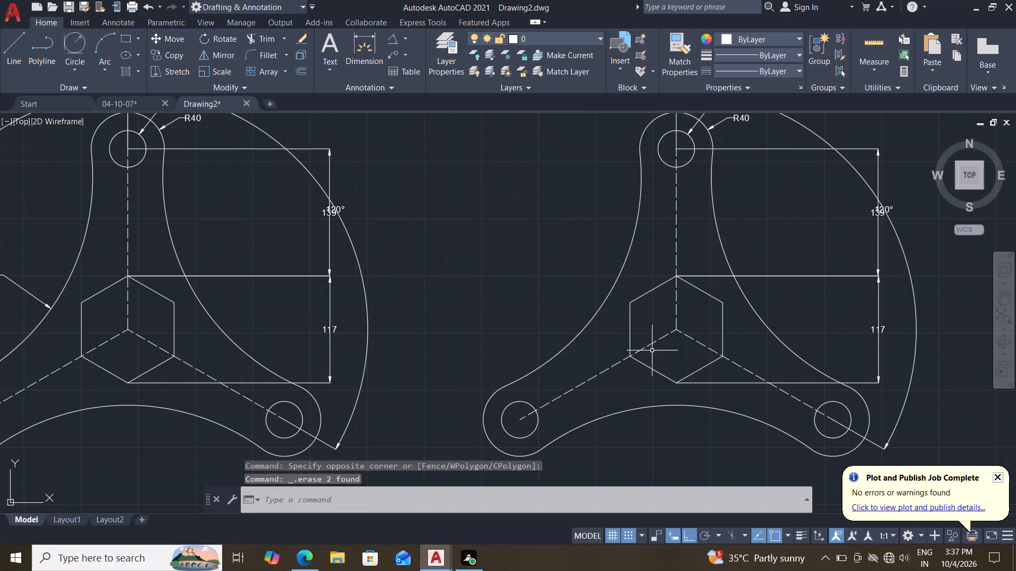
middle_click_drag(768, 345, 624, 346)
left_click_drag(814, 223, 804, 223)
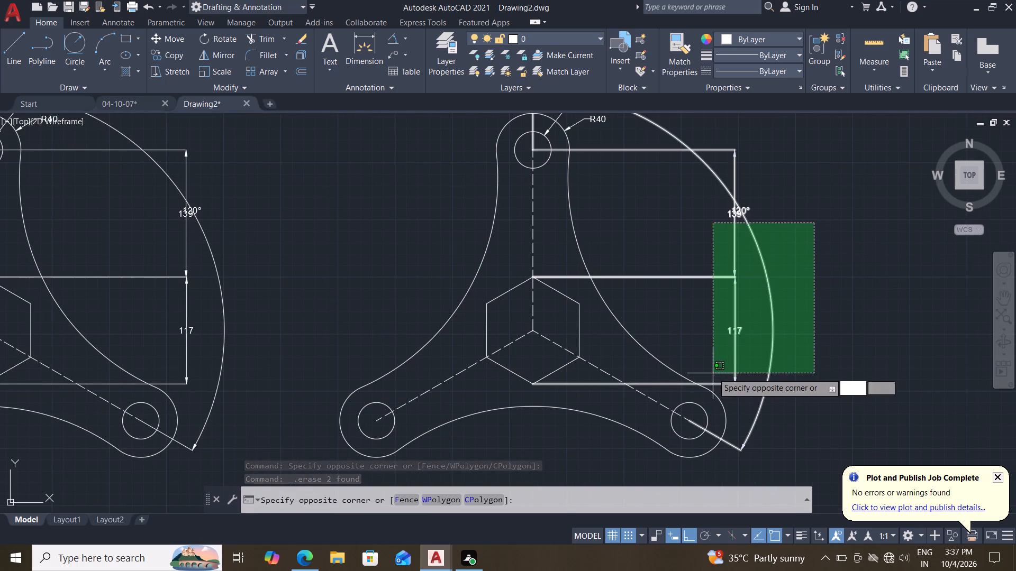
left_click(713, 371)
key("Delete")
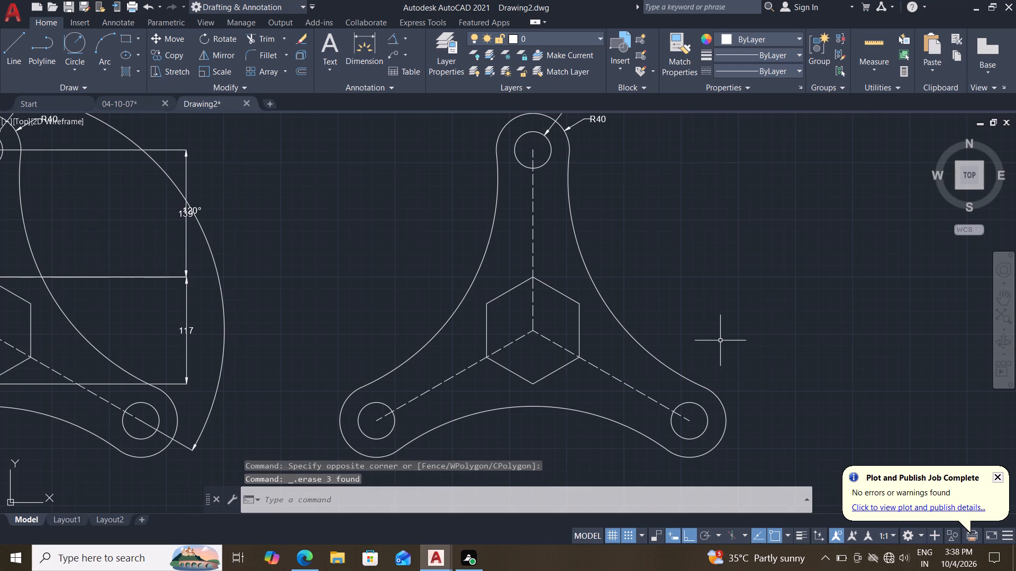
Delete the dashed centre lines of all three arms in the copy, including the short vertical segment inside the hexagon.
left_click(592, 365)
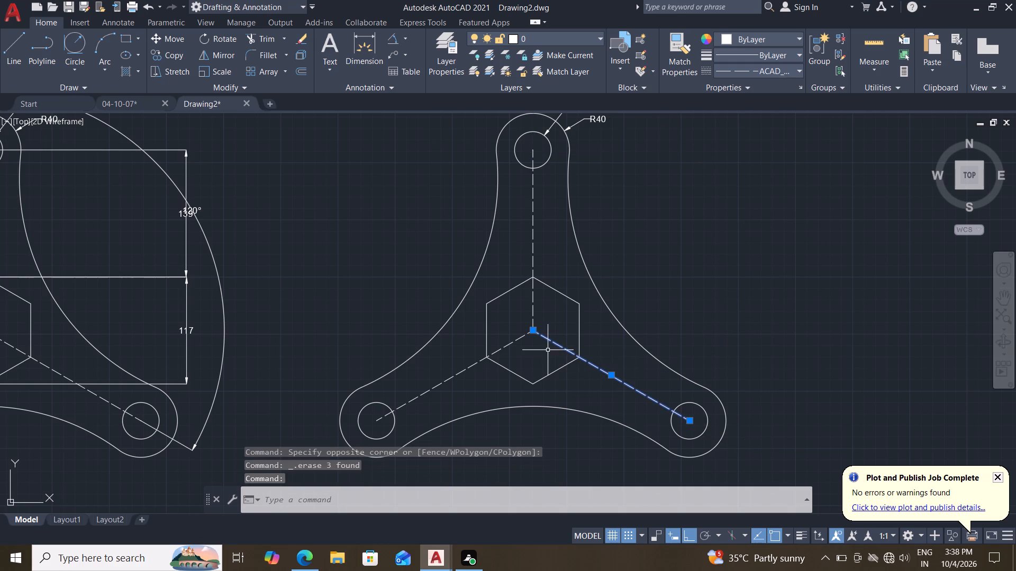
left_click(506, 349)
left_click(506, 339)
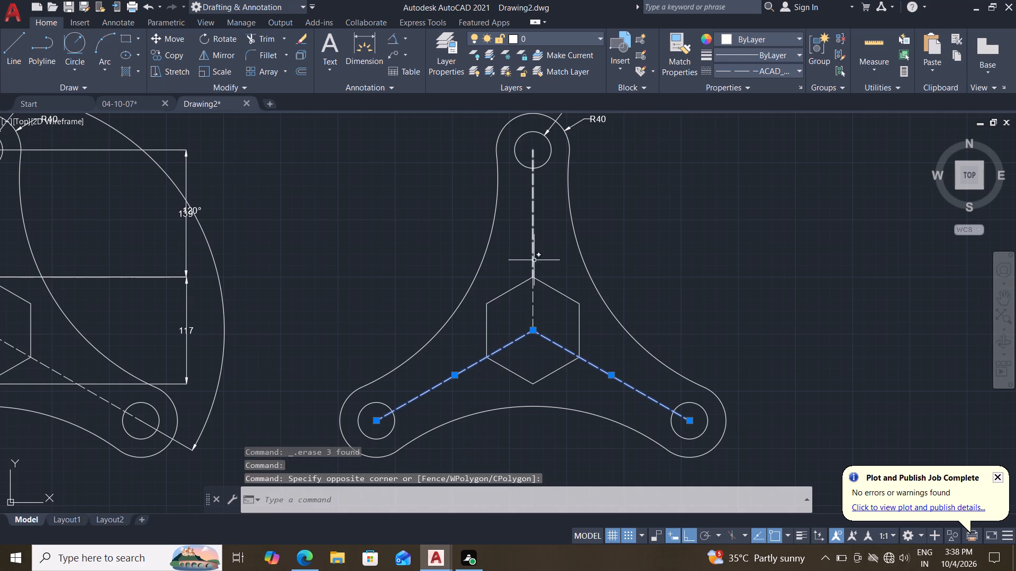
left_click_drag(535, 255, 527, 256)
left_click(527, 256)
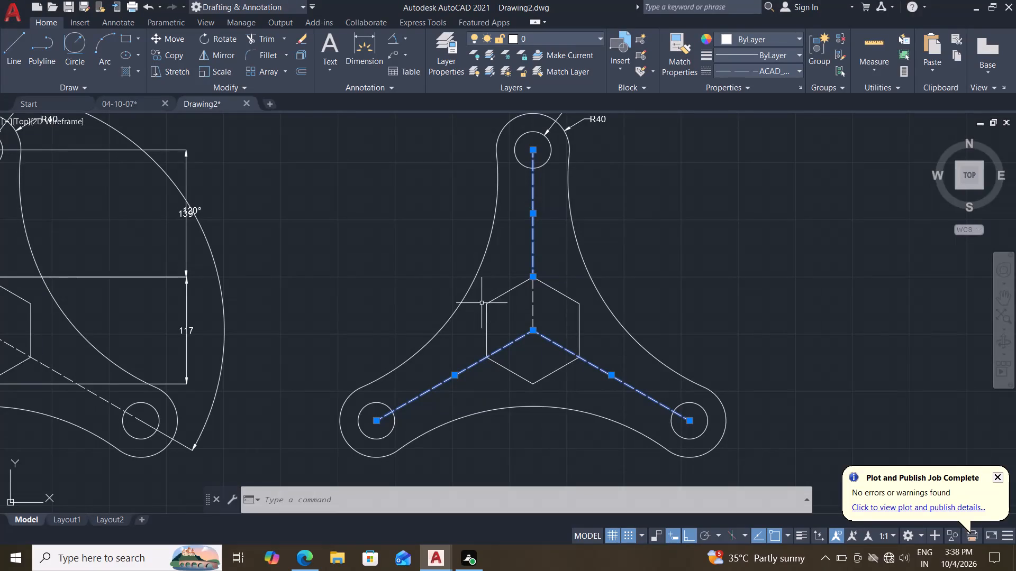
middle_click_drag(493, 274, 465, 275)
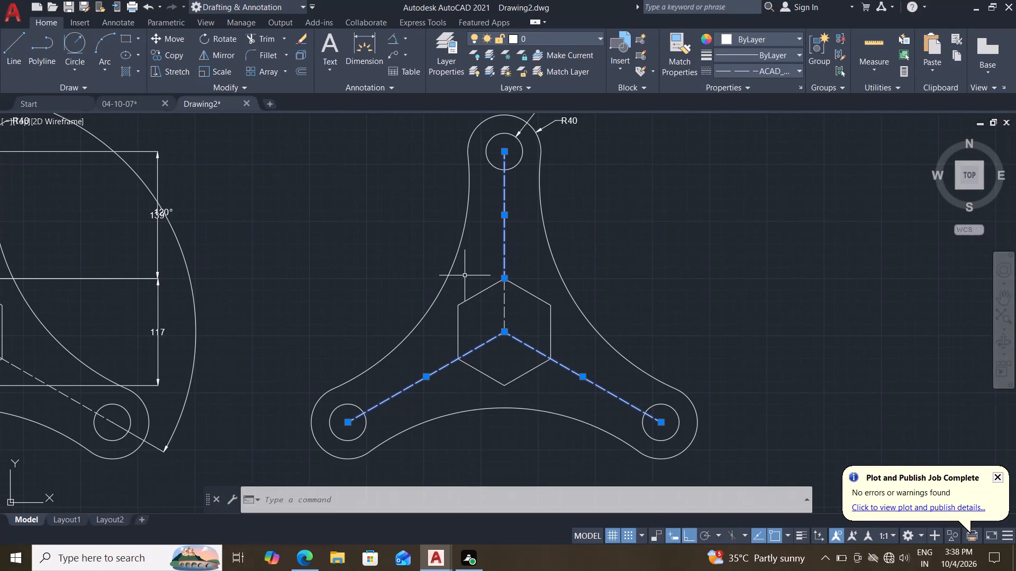
key("Delete")
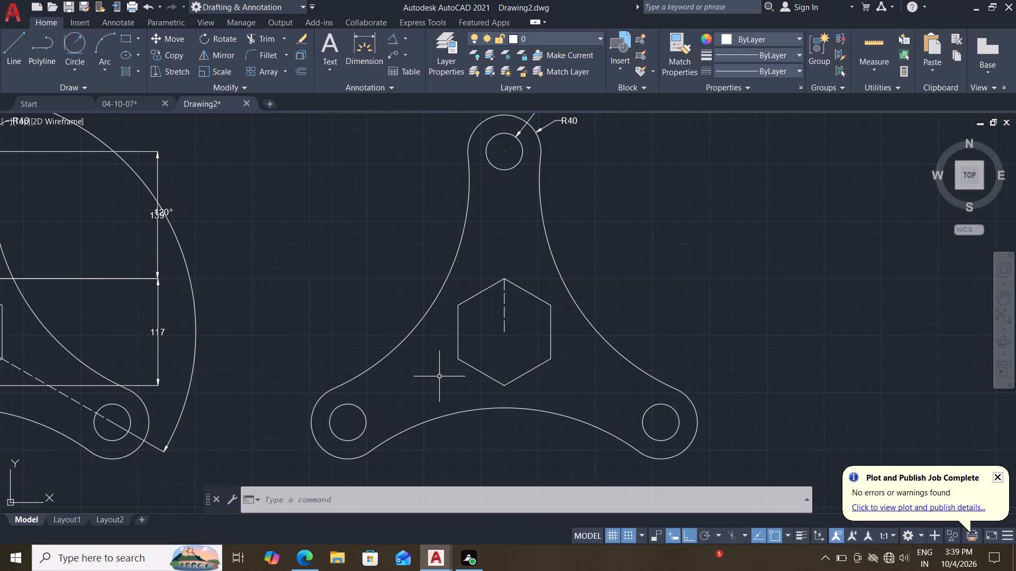
middle_click_drag(465, 361, 434, 365)
middle_click_drag(396, 382, 410, 372)
left_click_drag(506, 311, 476, 321)
left_click(475, 321)
key("Delete")
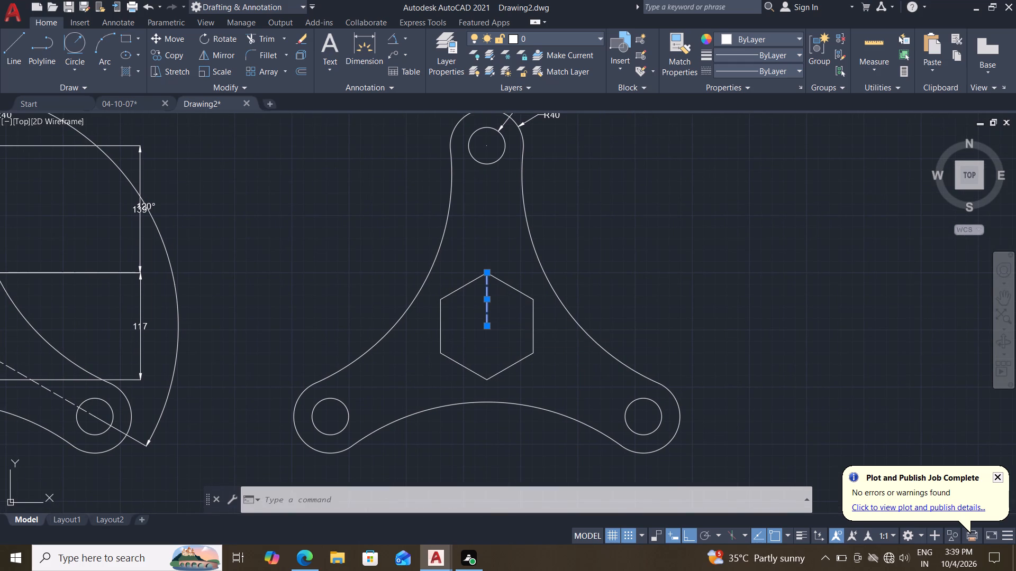
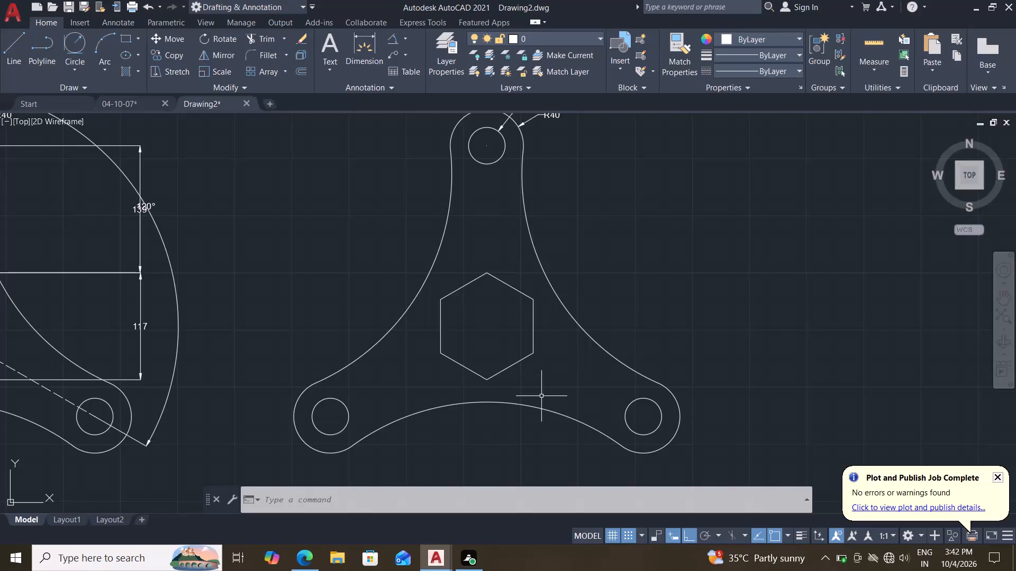
Delete the R40 and R20 radius dimensions at the top arm of the right-hand copy.
middle_click_drag(484, 399, 489, 398)
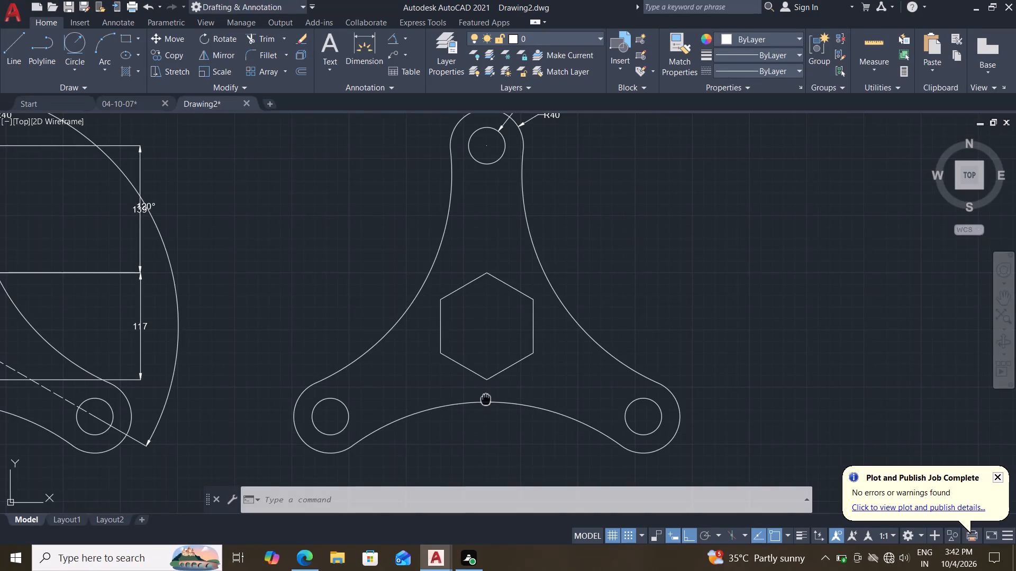
middle_click_drag(489, 398, 515, 432)
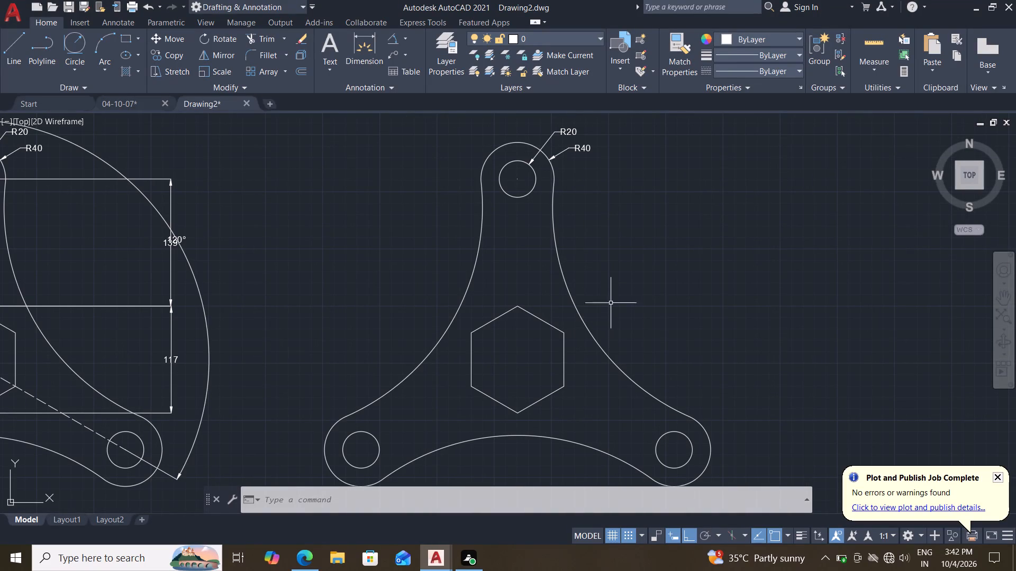
middle_click_drag(608, 297, 608, 355)
left_click(616, 197)
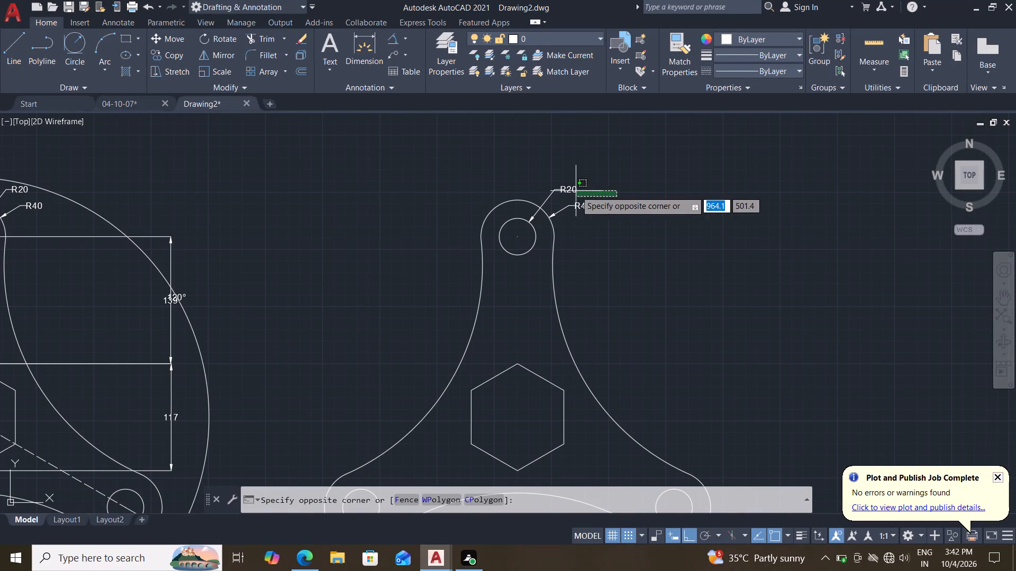
left_click(571, 214)
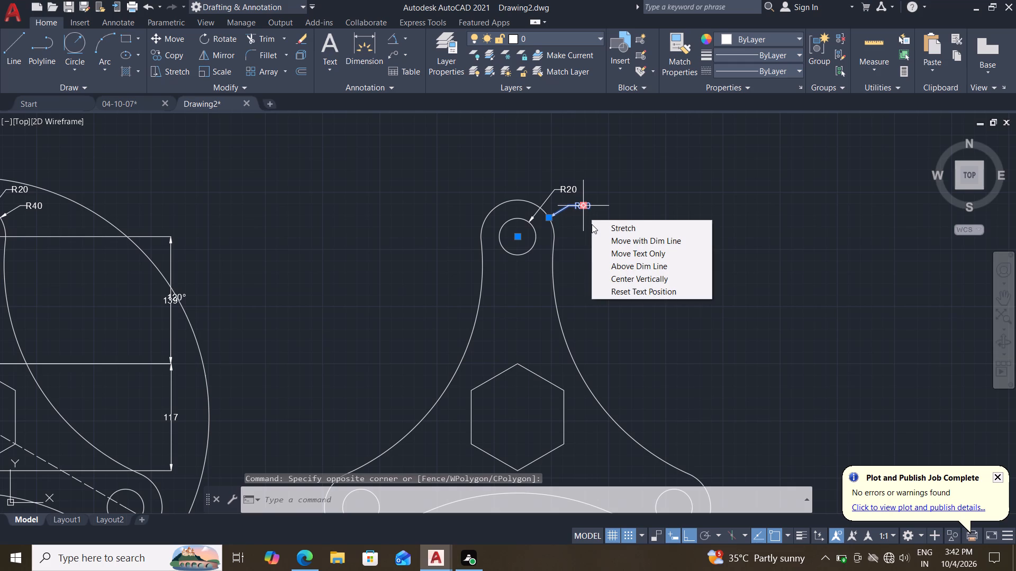
key("Delete")
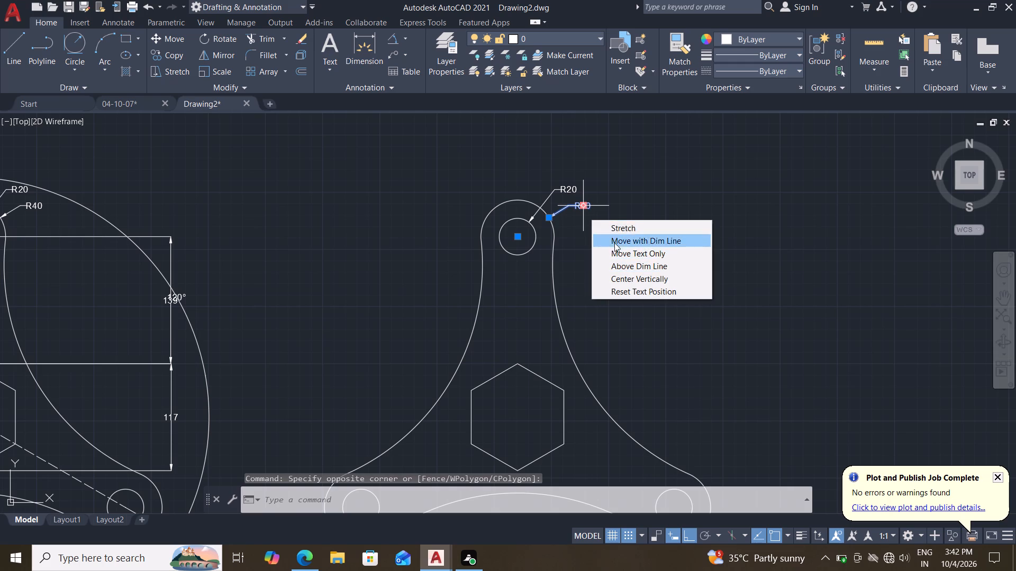
left_click(621, 176)
key("Delete")
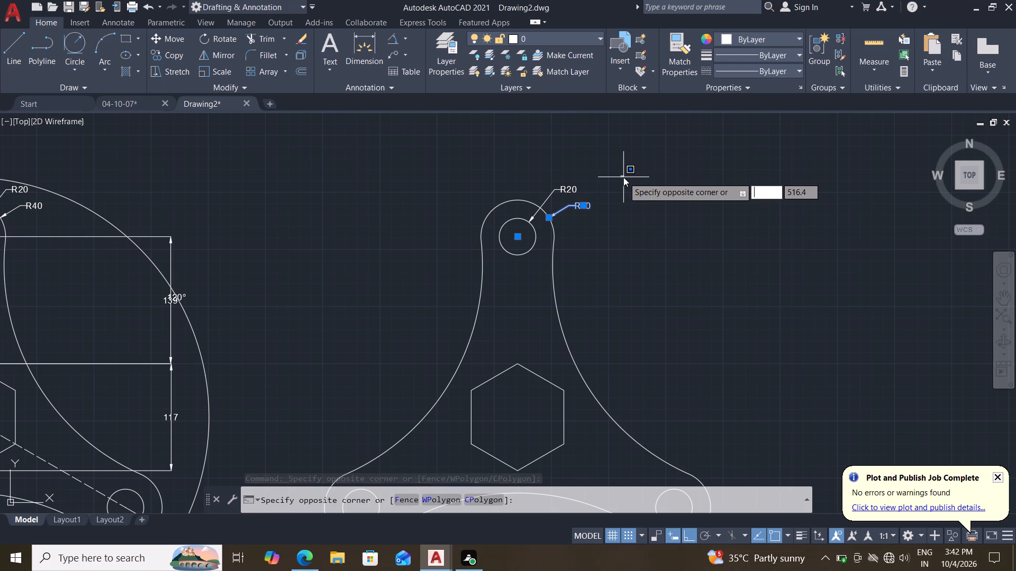
key("Escape")
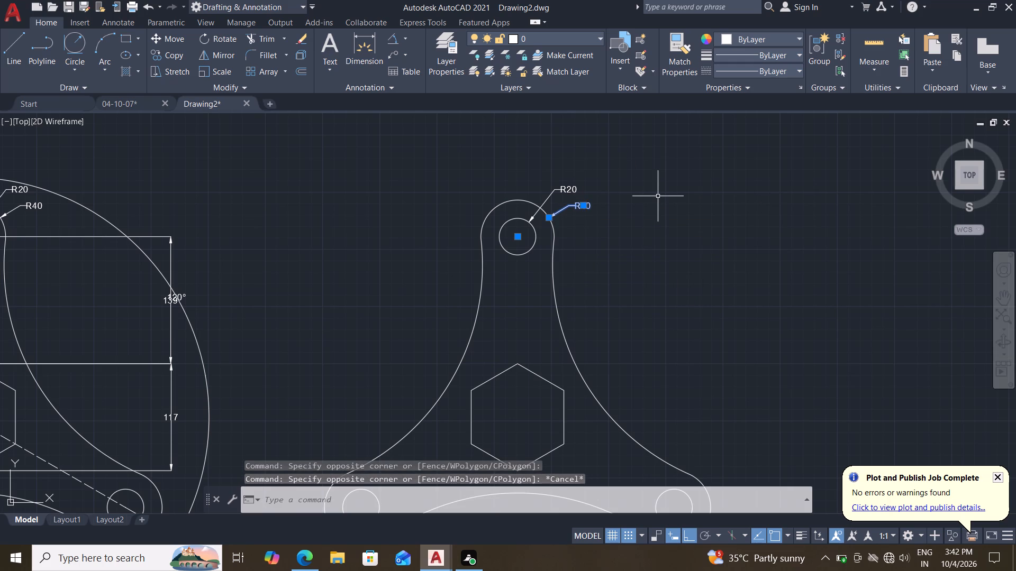
key("Delete")
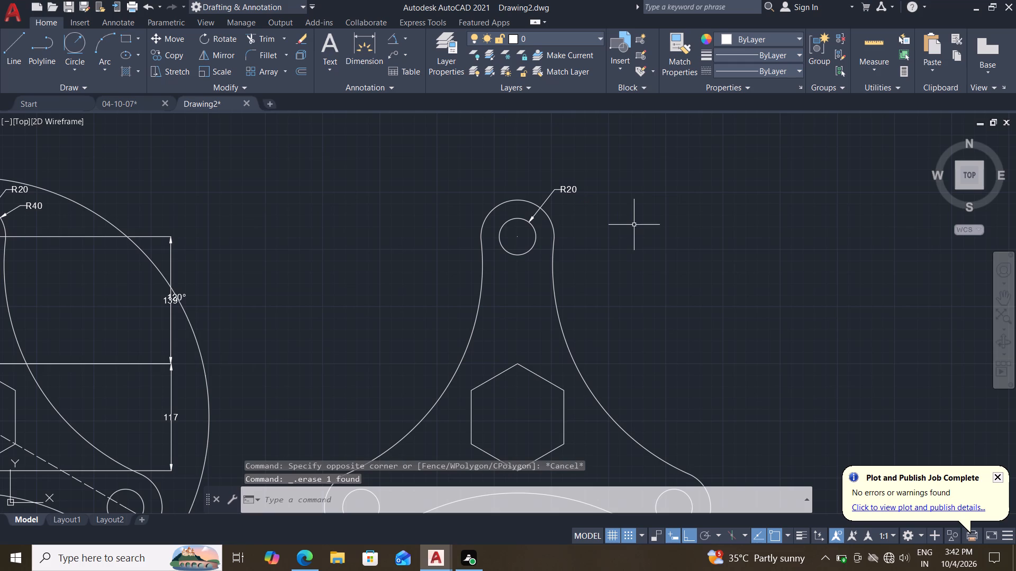
middle_click_drag(578, 231, 587, 222)
left_click_drag(587, 165, 579, 170)
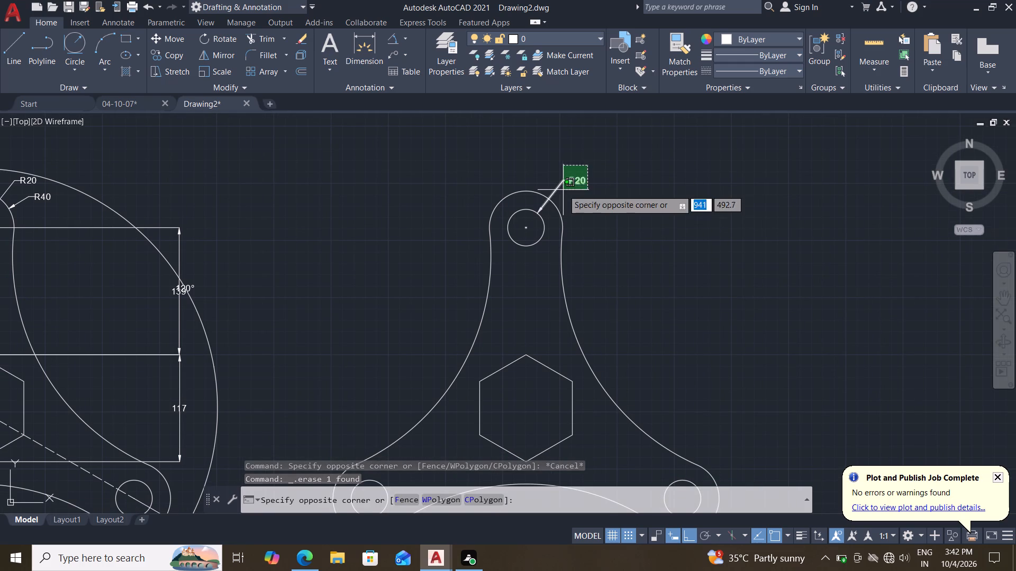
left_click(563, 190)
key("Delete")
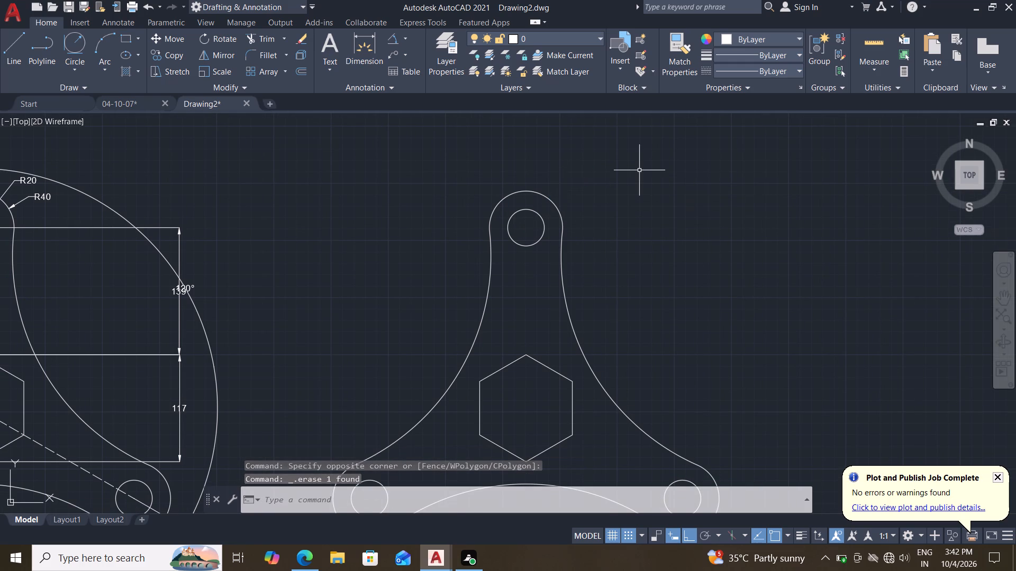
Set the left 120° angular dimension of the original figure to green with transparency 30 in its properties.
middle_click_drag(641, 302, 709, 232)
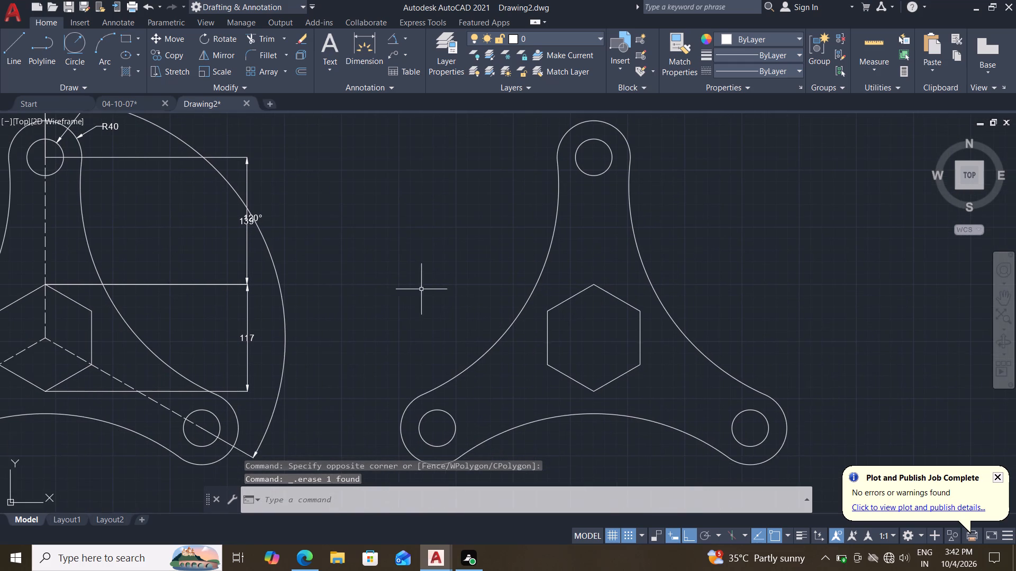
middle_click_drag(421, 289, 541, 287)
middle_click_drag(439, 287, 520, 293)
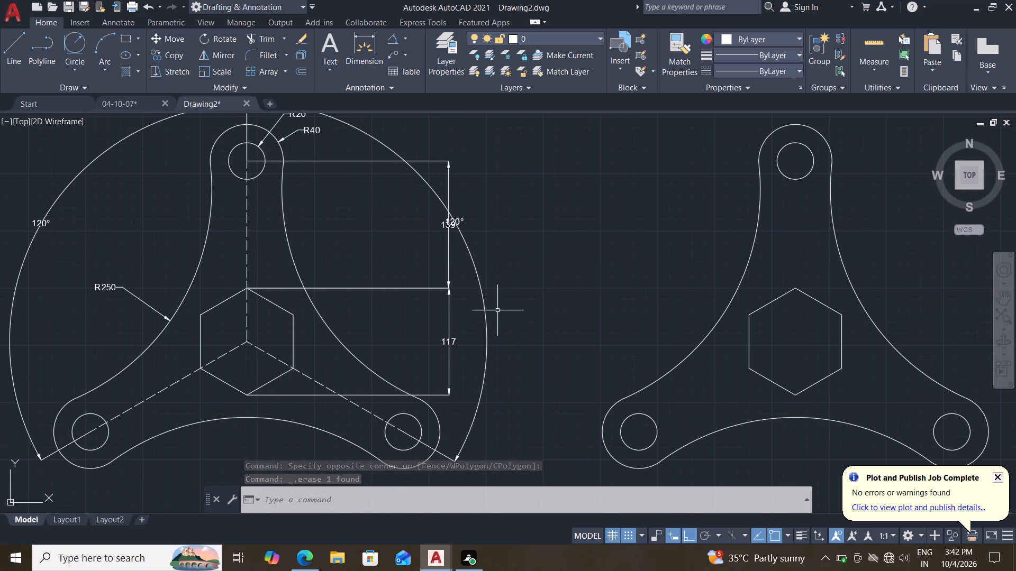
middle_click_drag(499, 311, 538, 291)
middle_click_drag(509, 367, 532, 353)
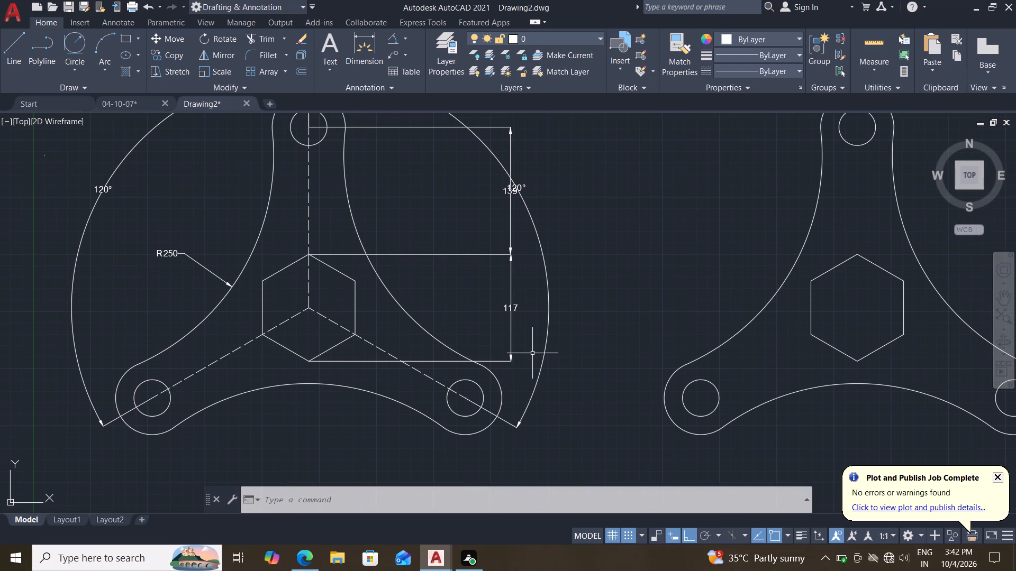
middle_click_drag(353, 417, 369, 412)
middle_click_drag(367, 423, 412, 416)
key("p")
key("r")
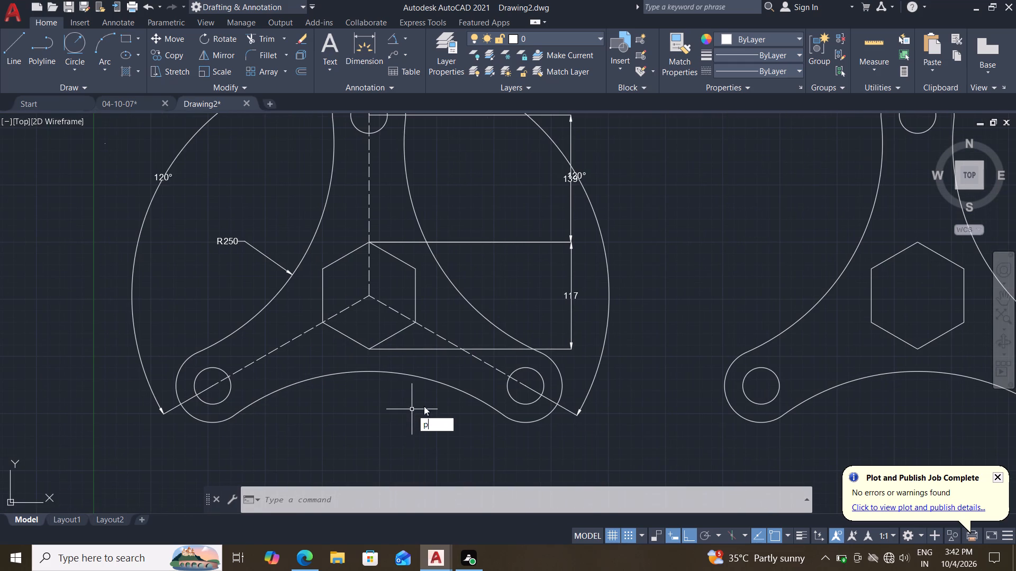
key("Return")
middle_click_drag(399, 431, 528, 438)
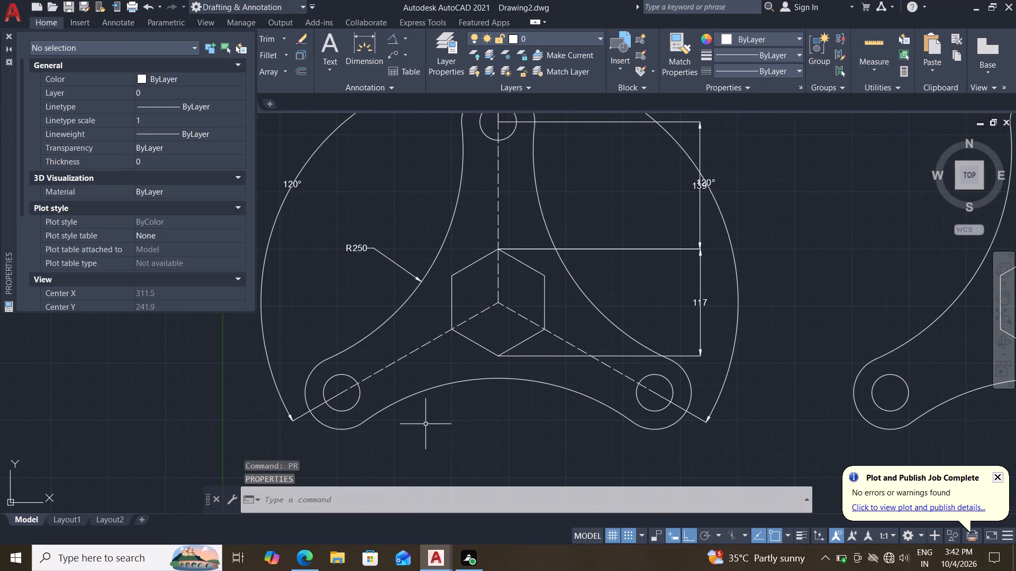
middle_click_drag(455, 439, 484, 444)
left_click_drag(360, 213, 343, 216)
left_click(289, 233)
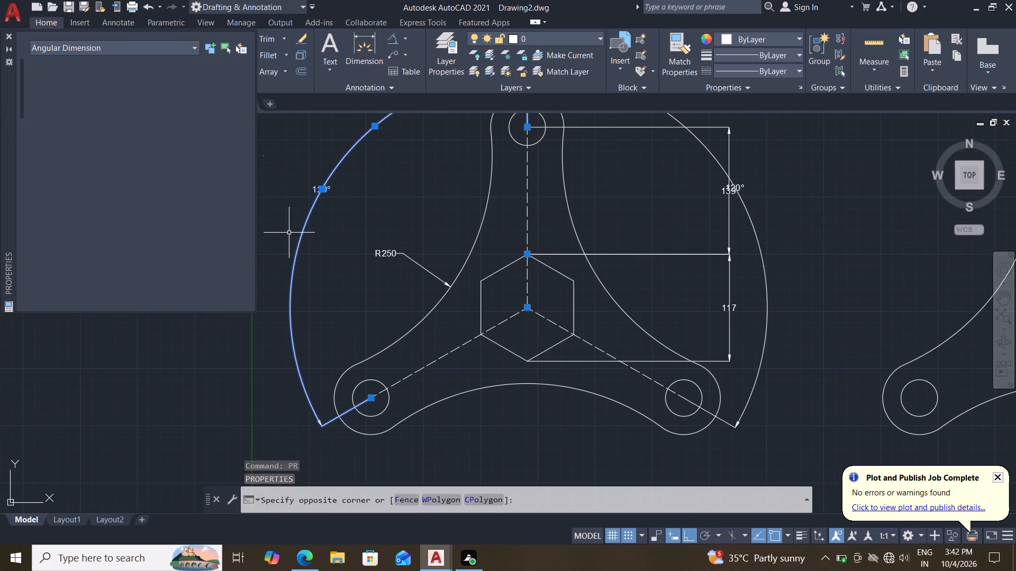
double_click(189, 79)
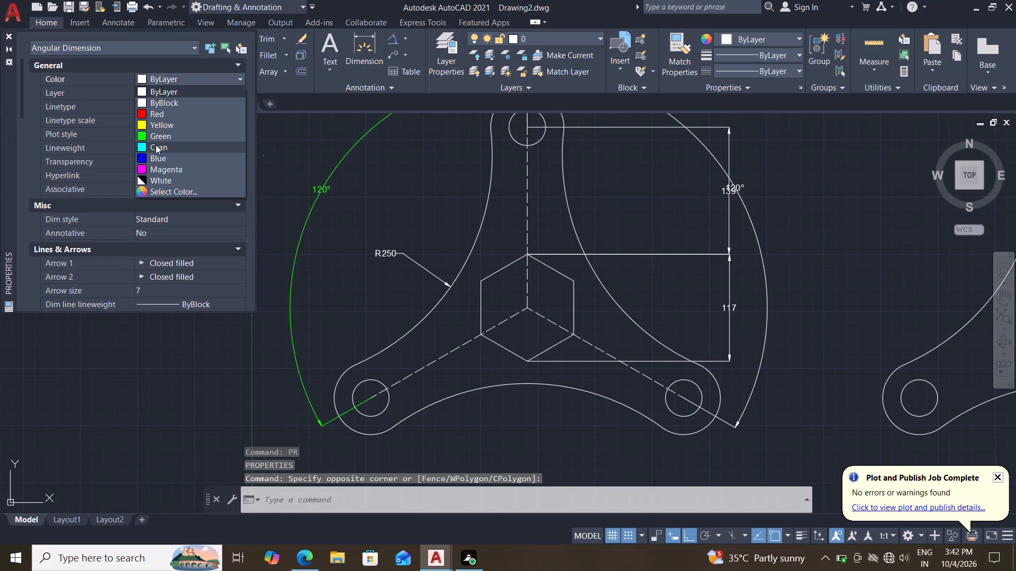
left_click(174, 138)
left_click_drag(175, 160, 117, 164)
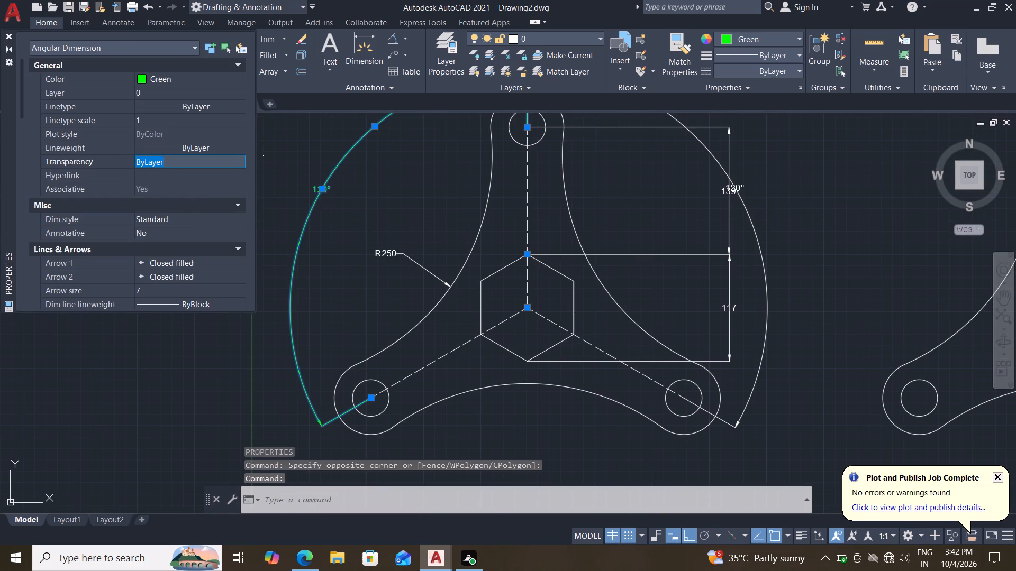
type("30")
key("Return")
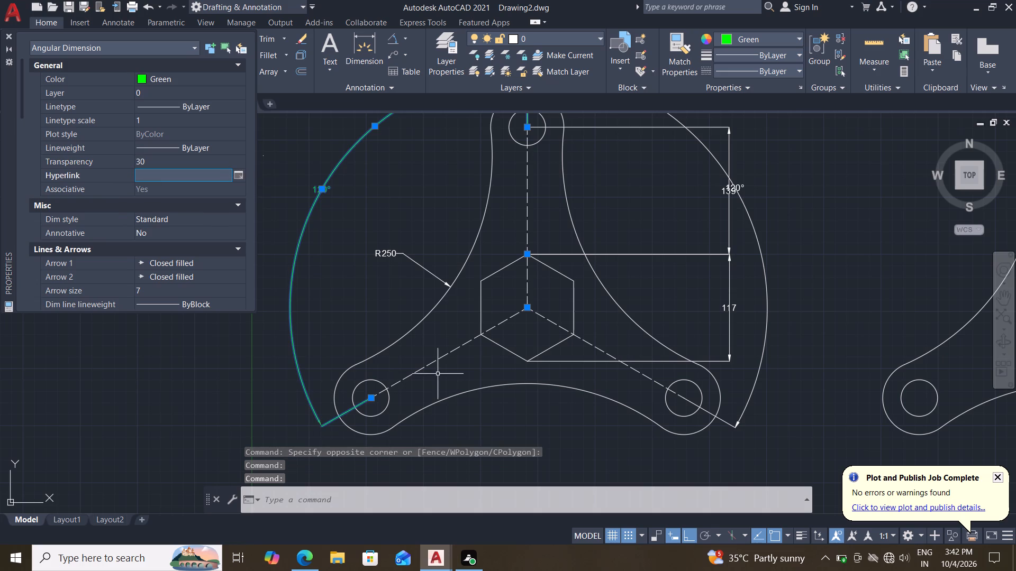
key("Escape")
key("Escape")
Set the original figure's R250 radius dimension to green with transparency 30.
middle_click_drag(399, 250, 397, 261)
left_click_drag(406, 246, 403, 257)
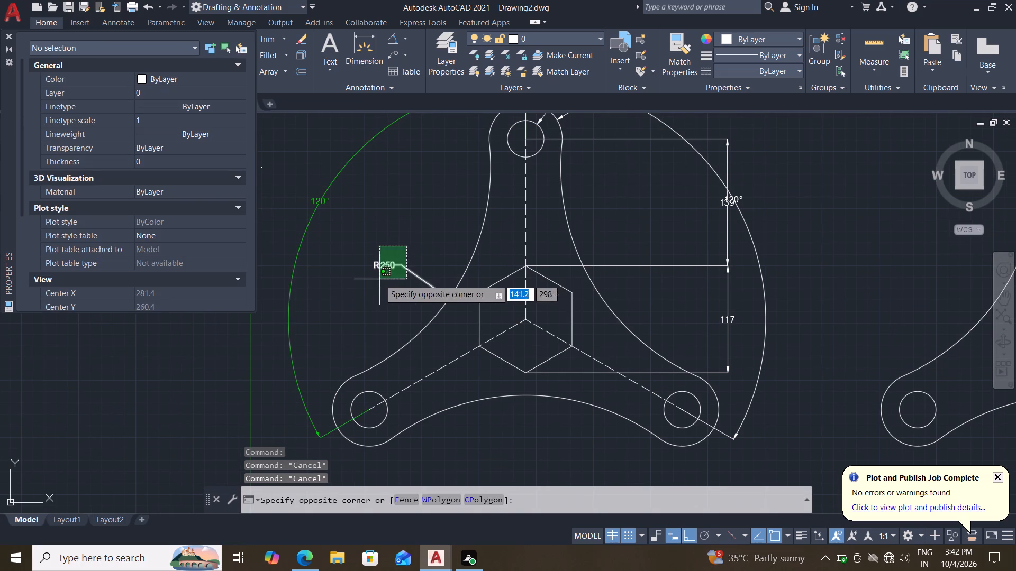
left_click(379, 279)
double_click(146, 77)
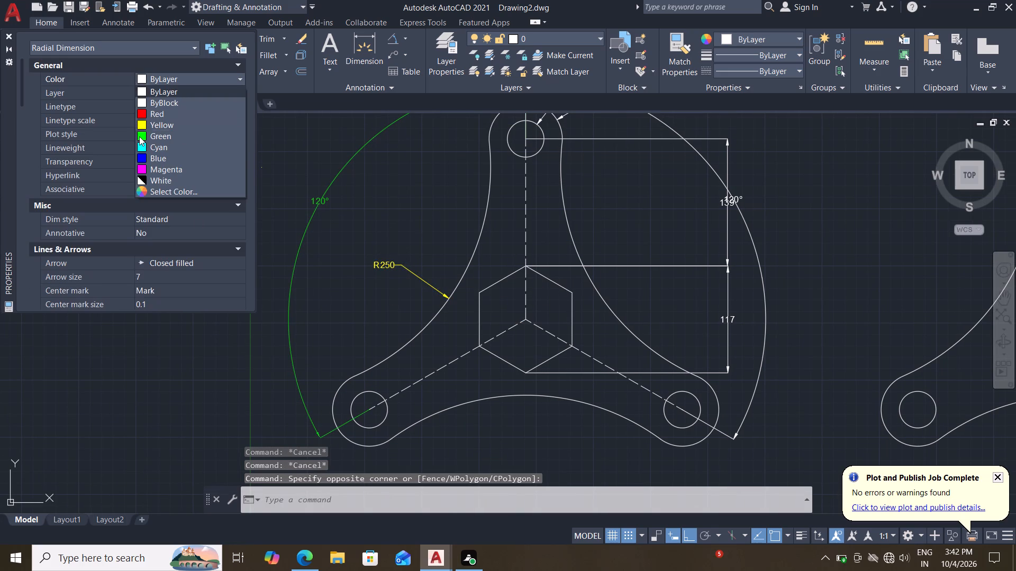
left_click(139, 136)
left_click_drag(169, 158, 106, 161)
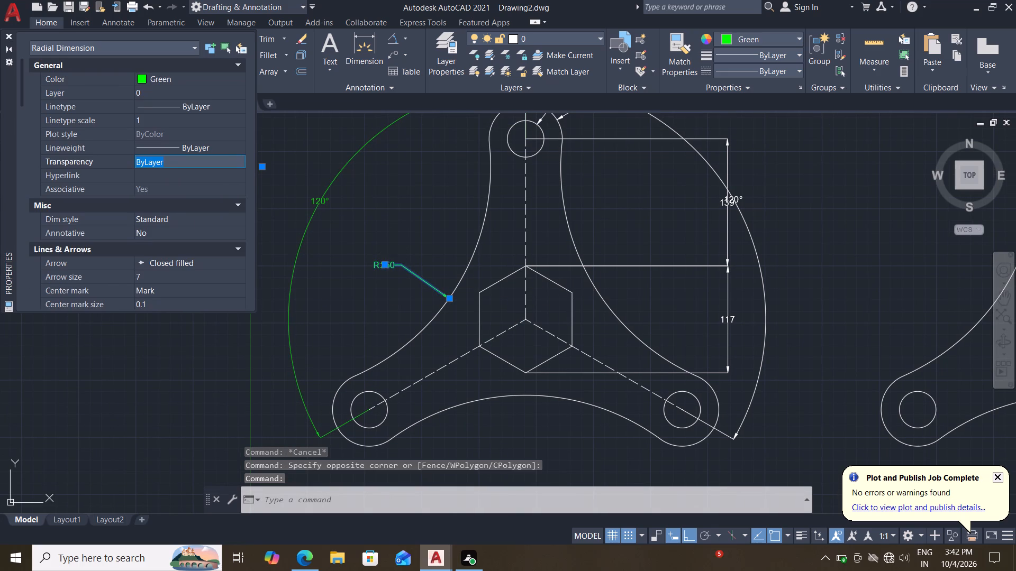
type("30")
key("Return")
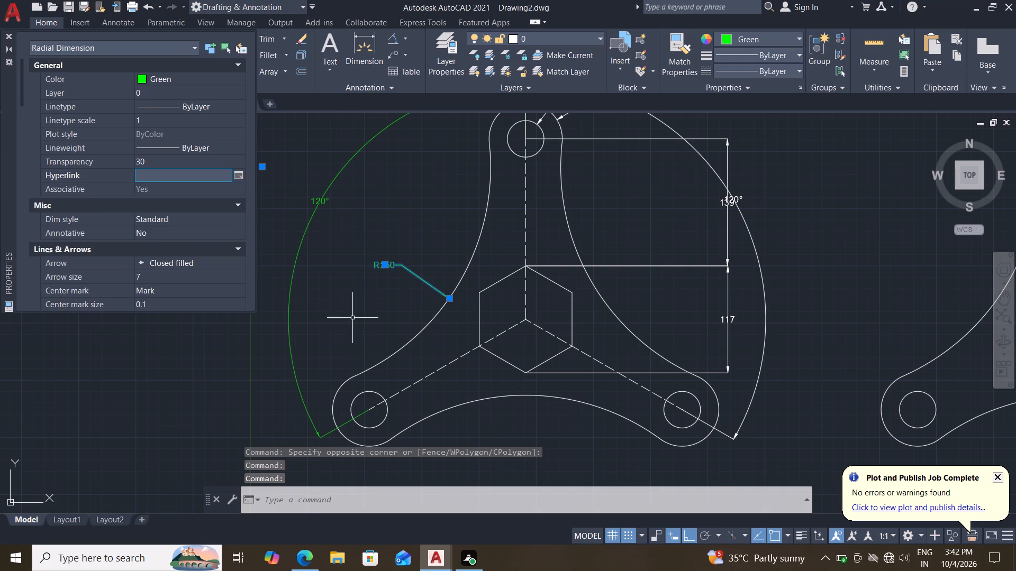
key("Escape")
key("Escape")
Set the right 120° angular dimension of the original figure to green with transparency 30.
middle_click_drag(420, 238, 357, 296)
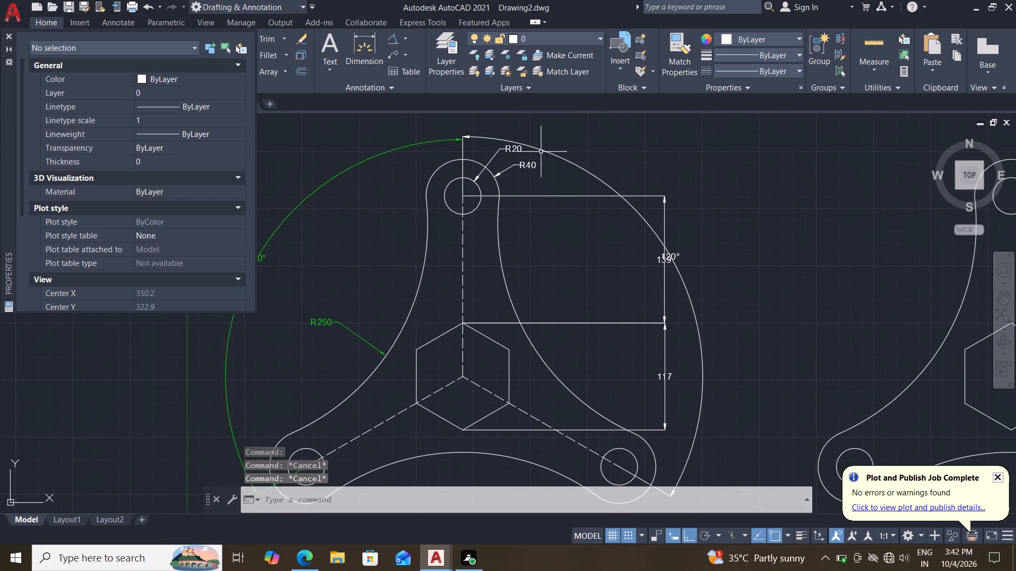
left_click(568, 141)
left_click(562, 162)
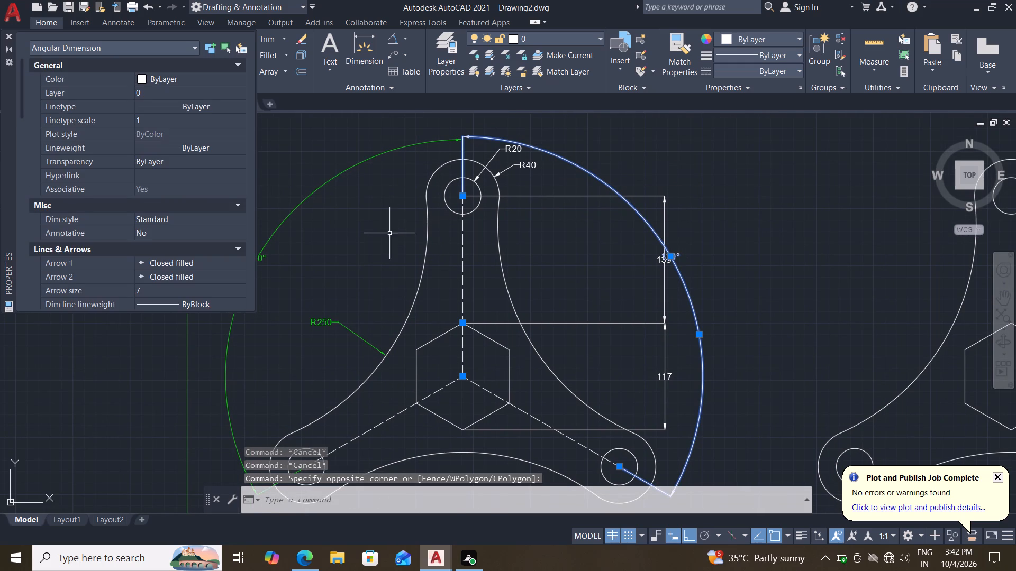
double_click(154, 80)
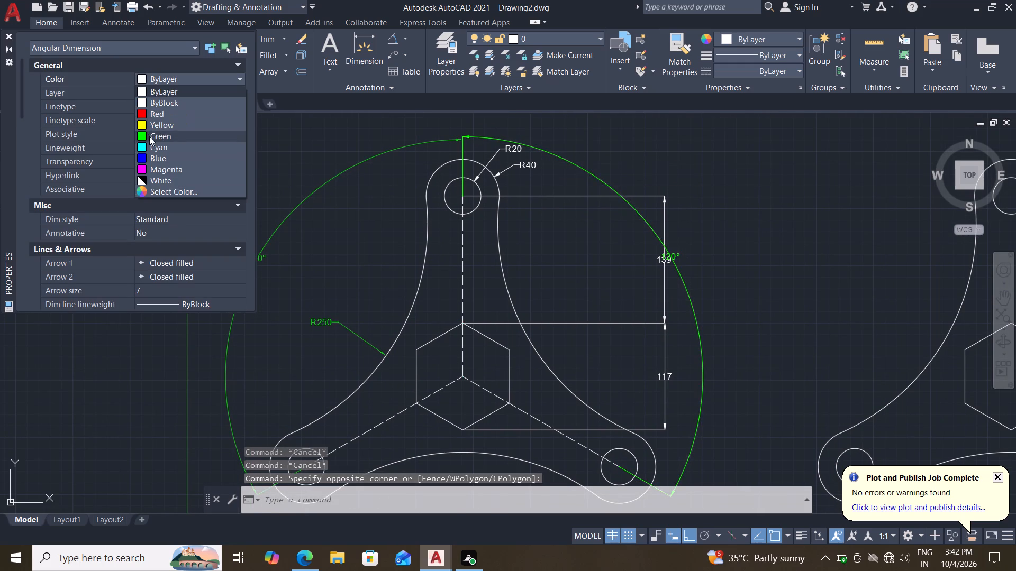
left_click(149, 136)
left_click_drag(168, 154, 68, 170)
left_click_drag(175, 165, 148, 165)
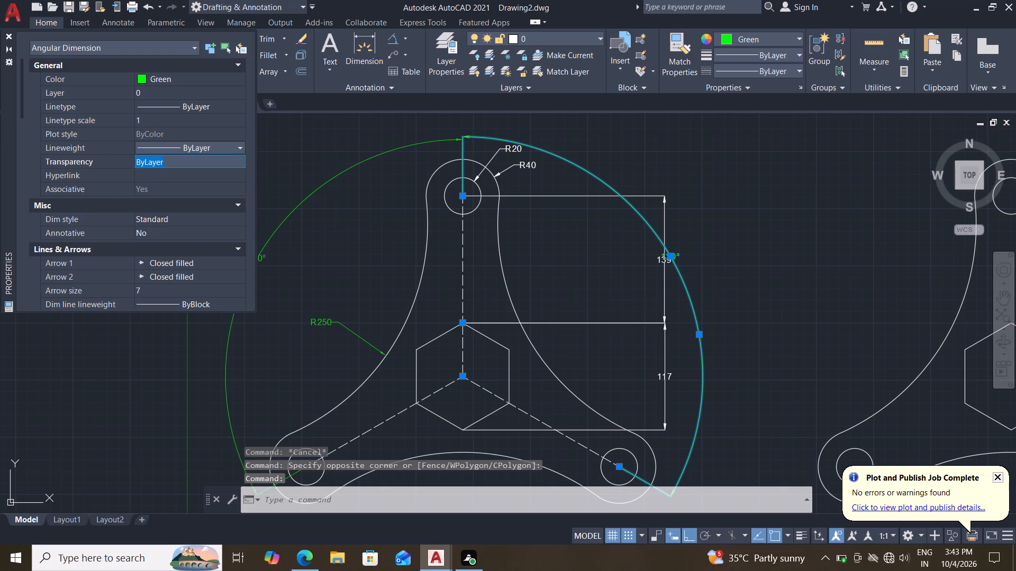
left_click_drag(148, 165, 57, 180)
type("30")
key("Return")
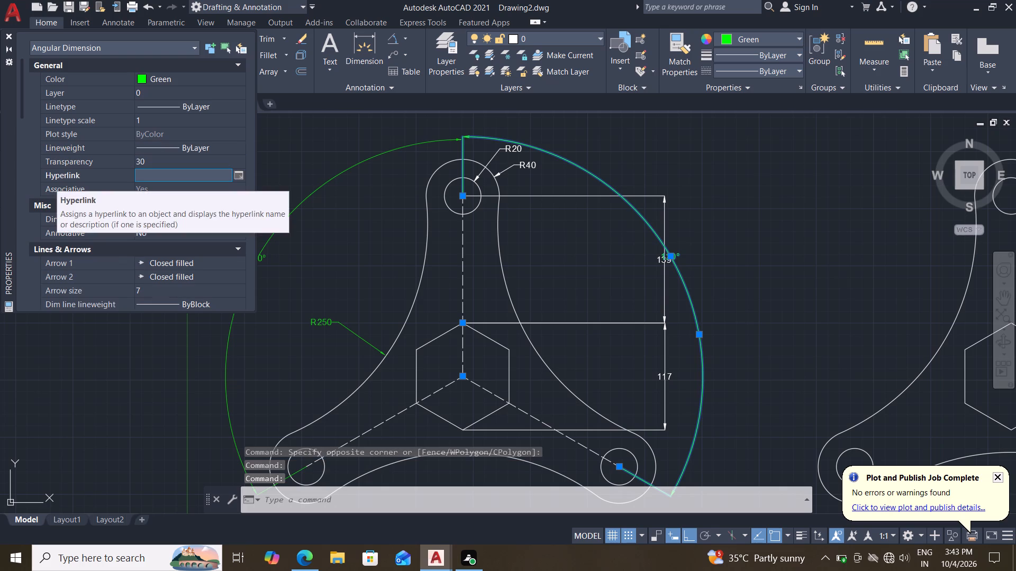
key("Escape")
key("Escape")
Set the 117 vertical dimension of the hexagon to green with transparency 30.
middle_click_drag(619, 277, 607, 246)
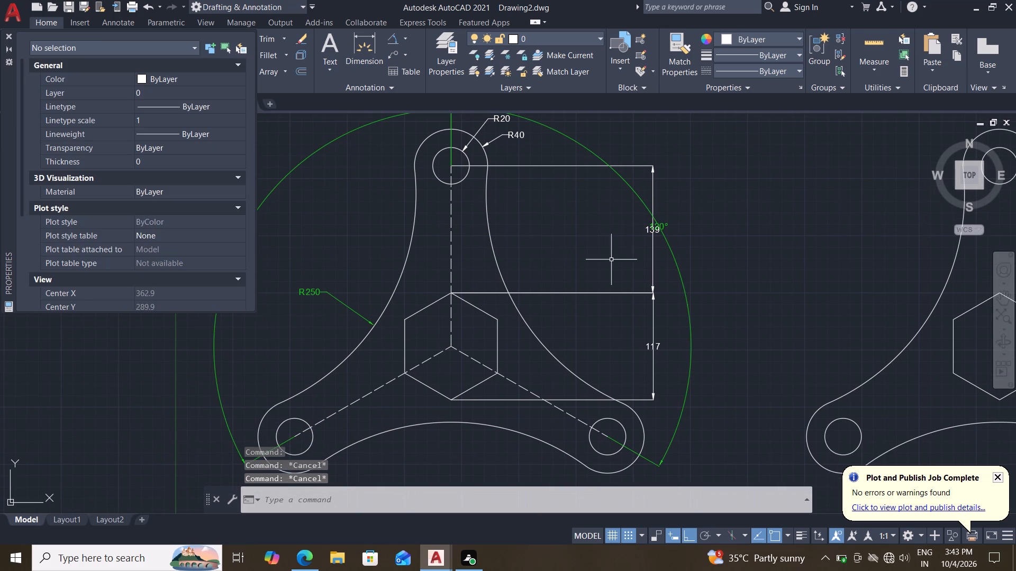
left_click(655, 330)
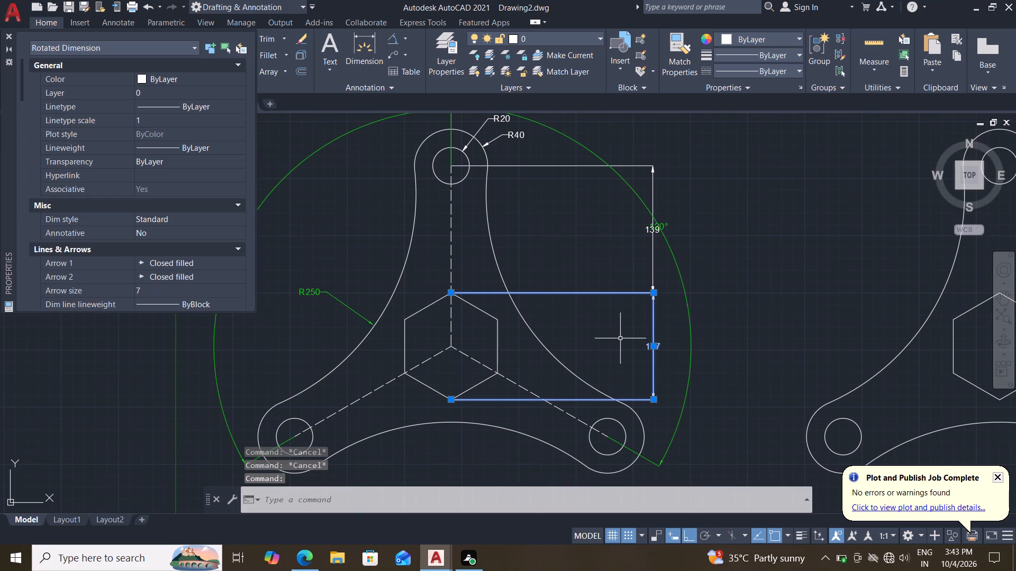
double_click(166, 82)
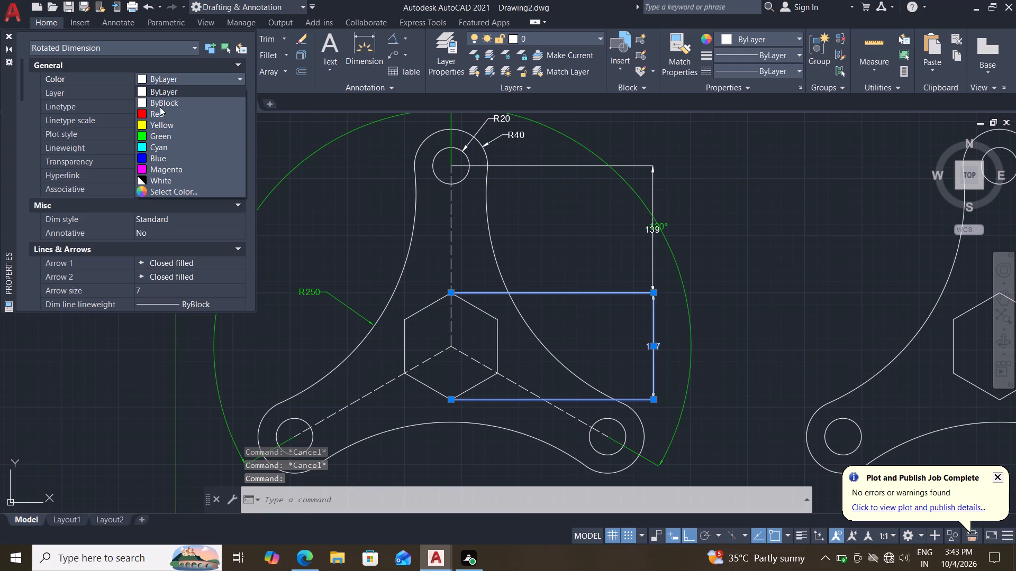
left_click(156, 135)
left_click_drag(174, 165, 87, 170)
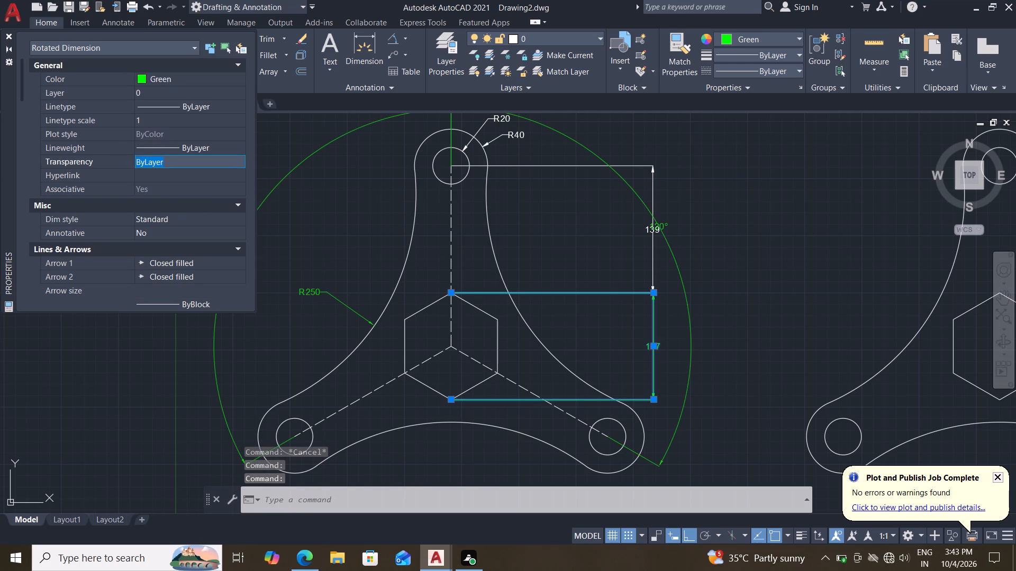
type("30")
key("Return")
key("Escape")
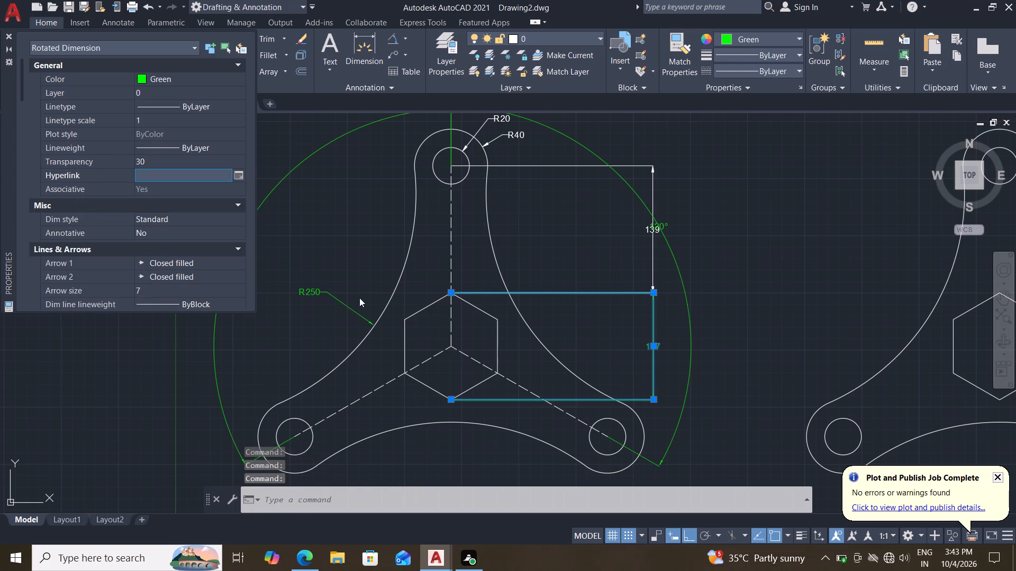
key("Escape")
key("Escape")
key("Escape")
Set the original figure's 139 vertical dimension, from the hexagon's top to the upper hole's centre, to green with transparency 30.
middle_click_drag(511, 247, 488, 261)
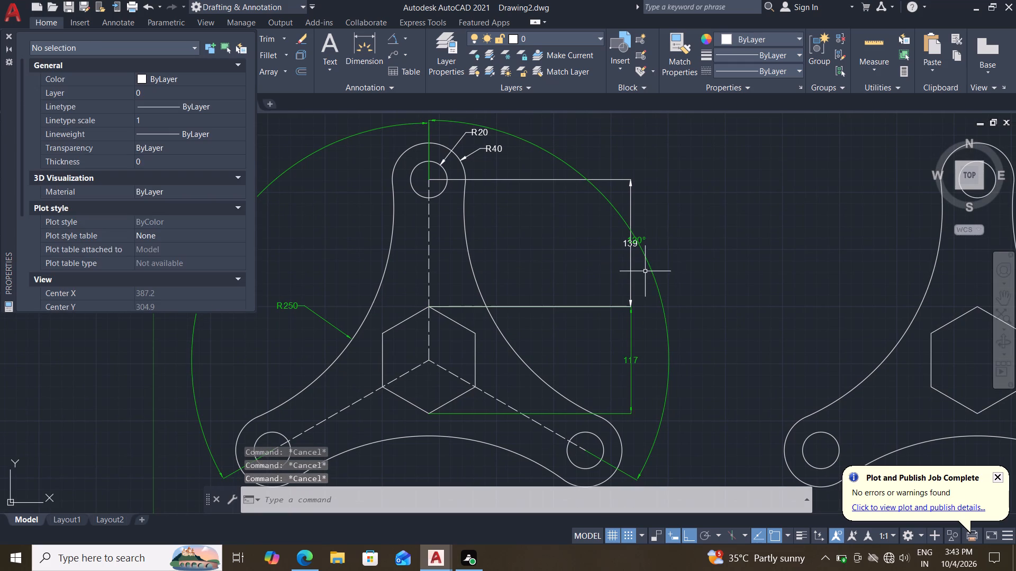
left_click_drag(638, 272, 633, 272)
left_click(616, 273)
middle_click_drag(549, 283, 566, 254)
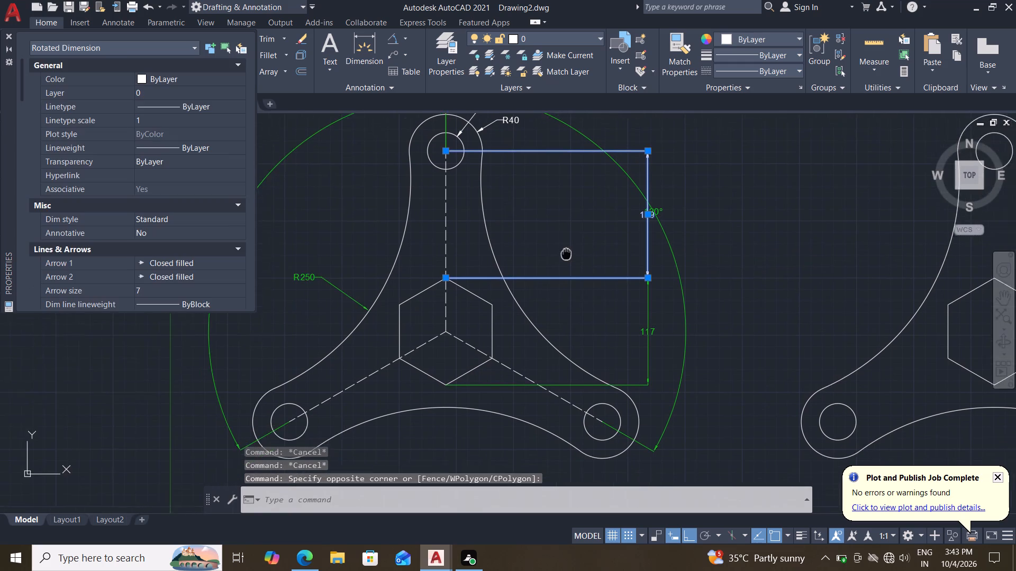
middle_click_drag(566, 254, 573, 252)
middle_click_drag(594, 250, 628, 243)
double_click(169, 80)
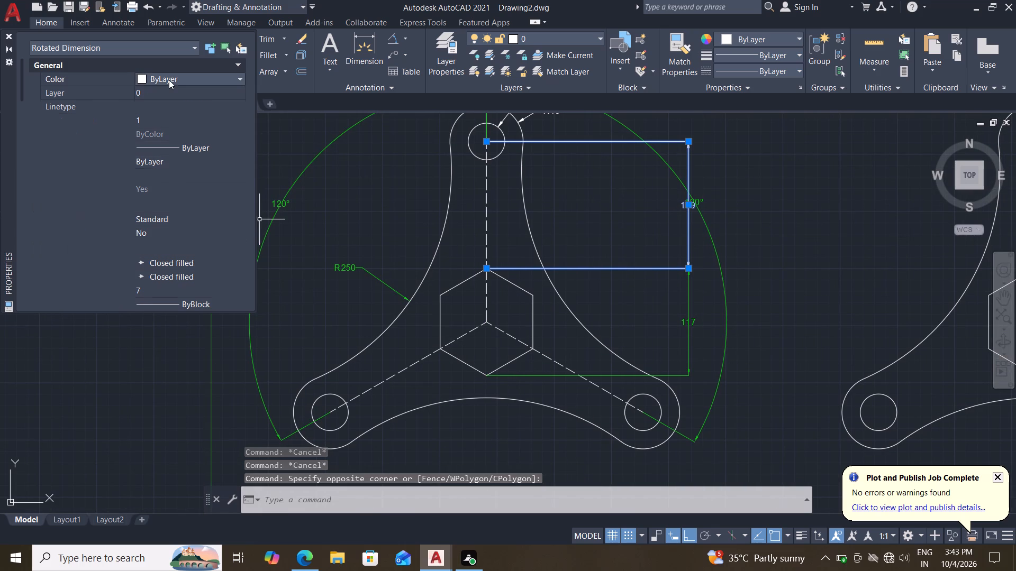
left_click(163, 132)
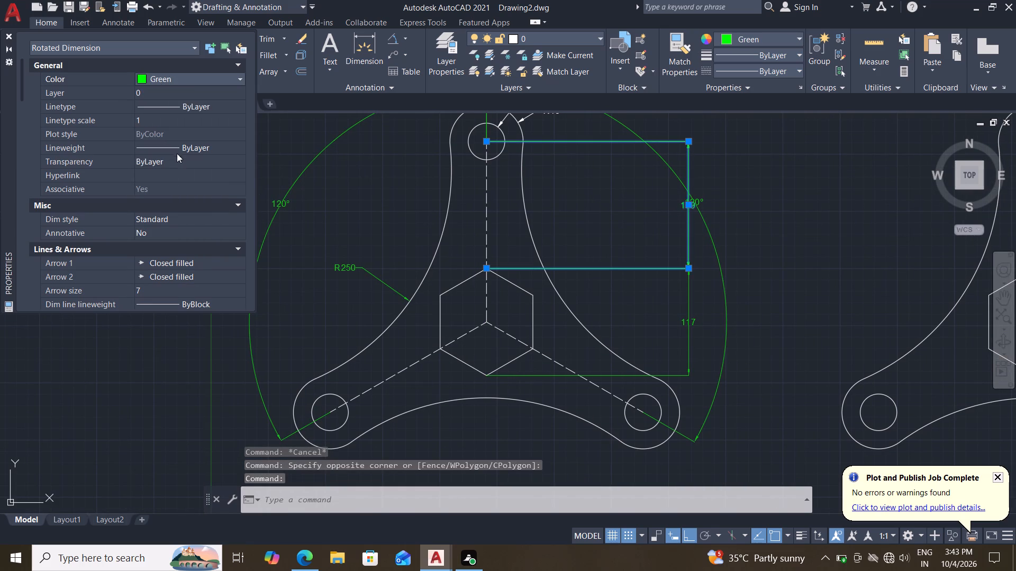
left_click_drag(182, 163, 96, 169)
type("30")
key("Return")
key("Escape")
key("Escape")
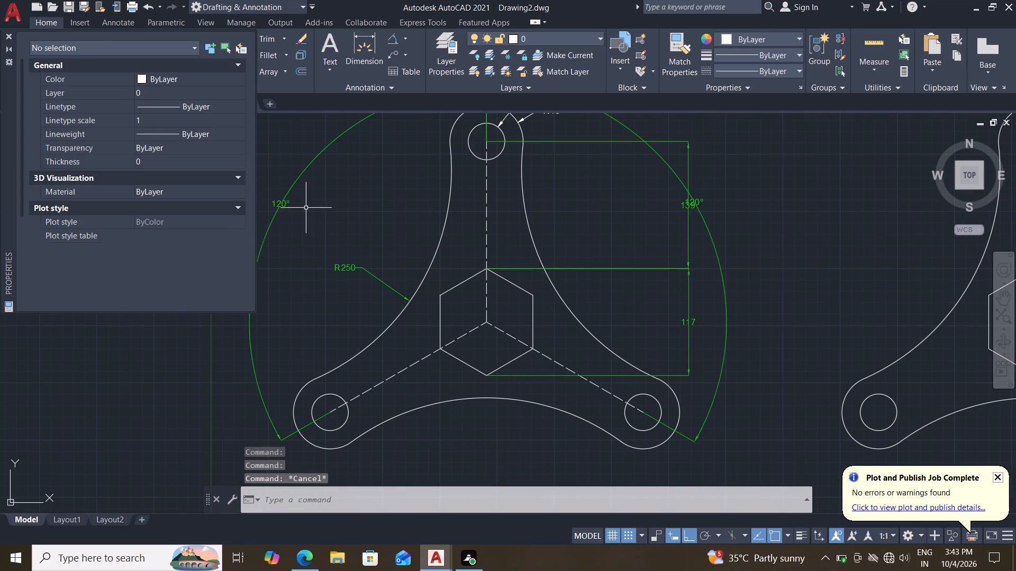
Set the R40 radius dimension at the original figure's upper arm to green with transparency 30.
middle_click_drag(394, 194, 337, 278)
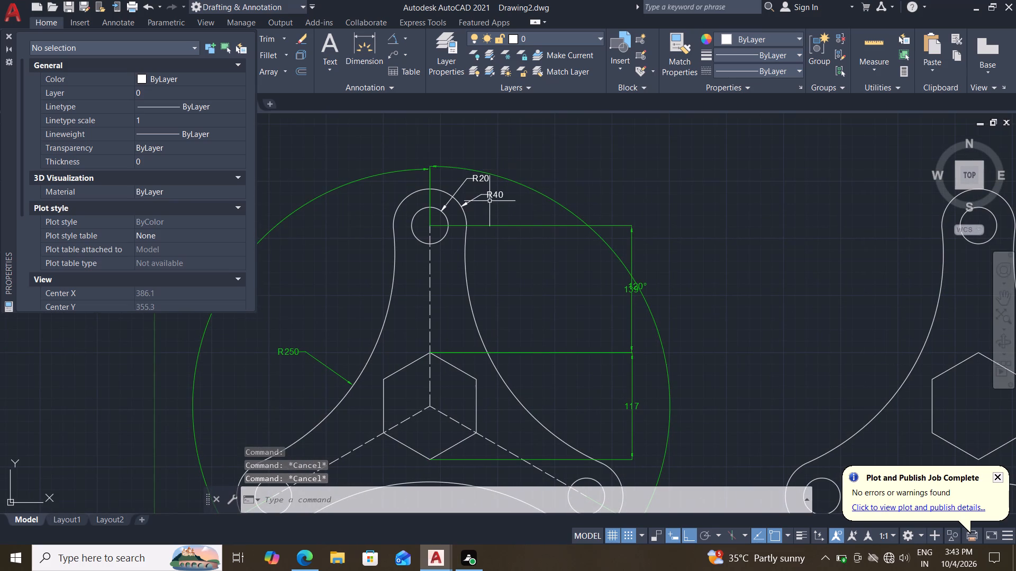
left_click(489, 200)
left_click(464, 188)
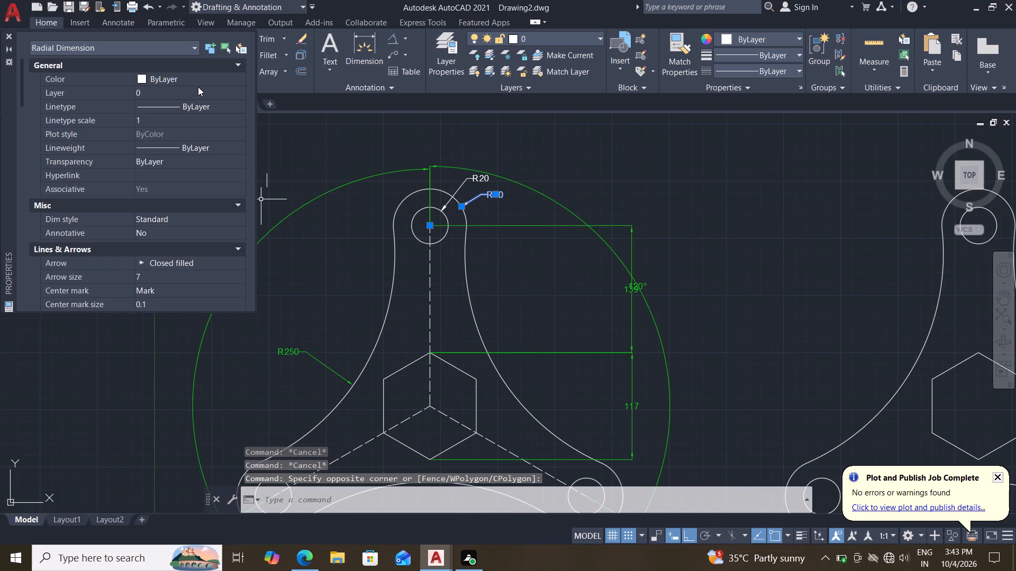
double_click(198, 87)
double_click(216, 76)
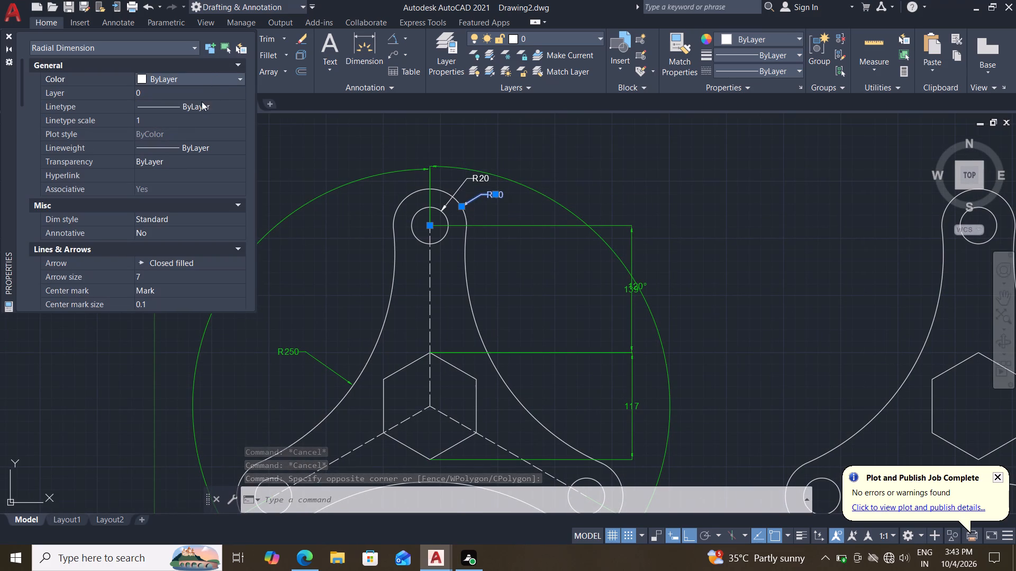
left_click(204, 80)
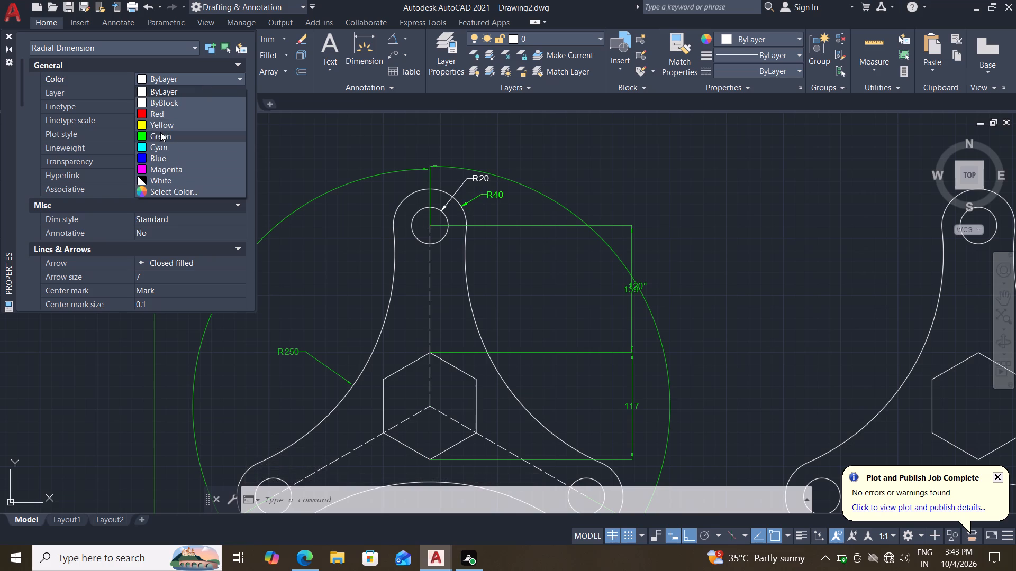
left_click(160, 132)
left_click_drag(171, 165, 96, 165)
type("30")
key("Return")
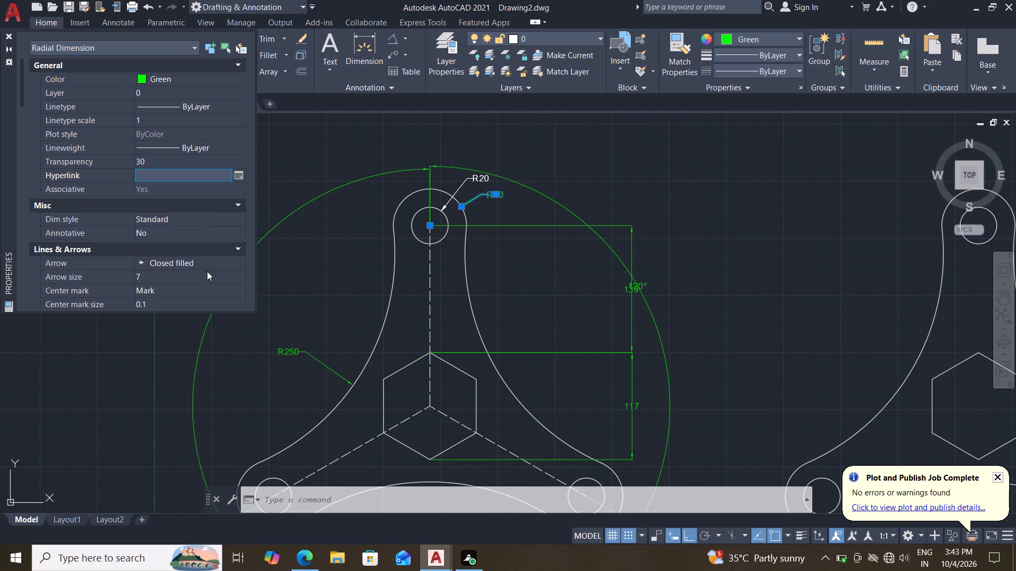
key("Escape")
key("Escape")
key("Escape")
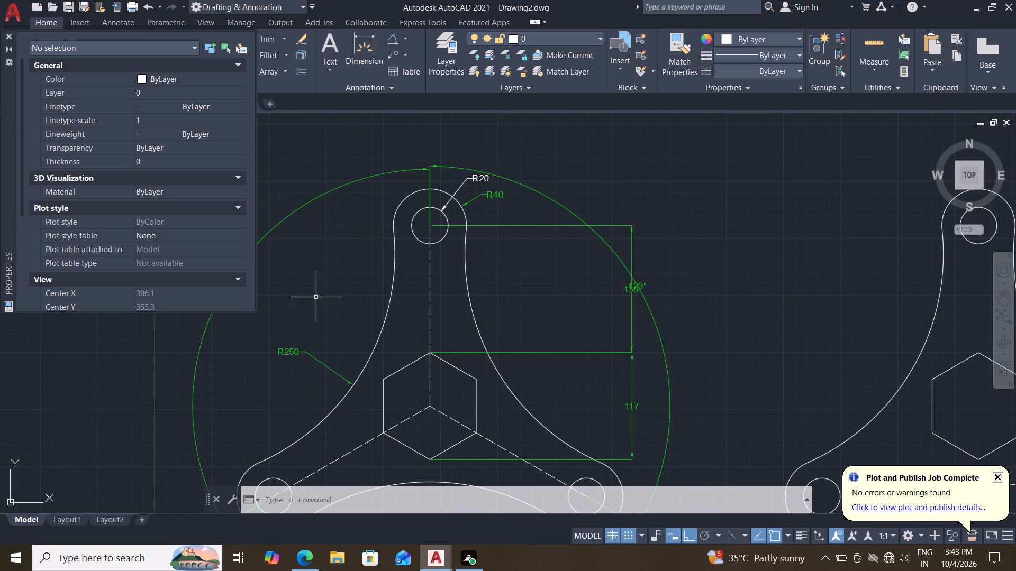
Set the R20 radius dimension of the original figure's upper hole to green with transparency 30.
middle_click_drag(521, 257, 479, 244)
middle_click_drag(477, 286, 490, 241)
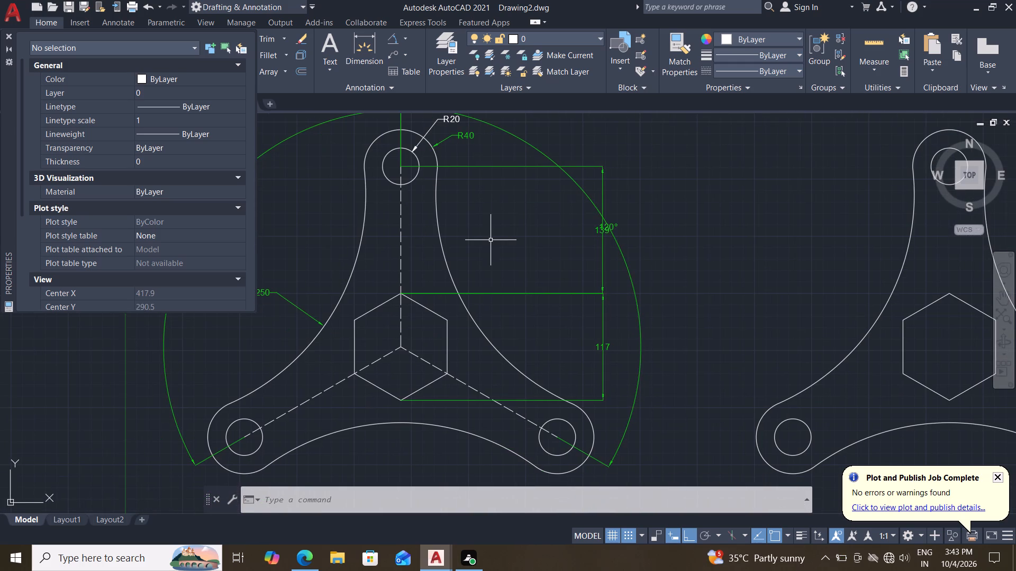
middle_click_drag(487, 228, 513, 282)
middle_click_drag(501, 298, 510, 230)
middle_click_drag(508, 237, 510, 270)
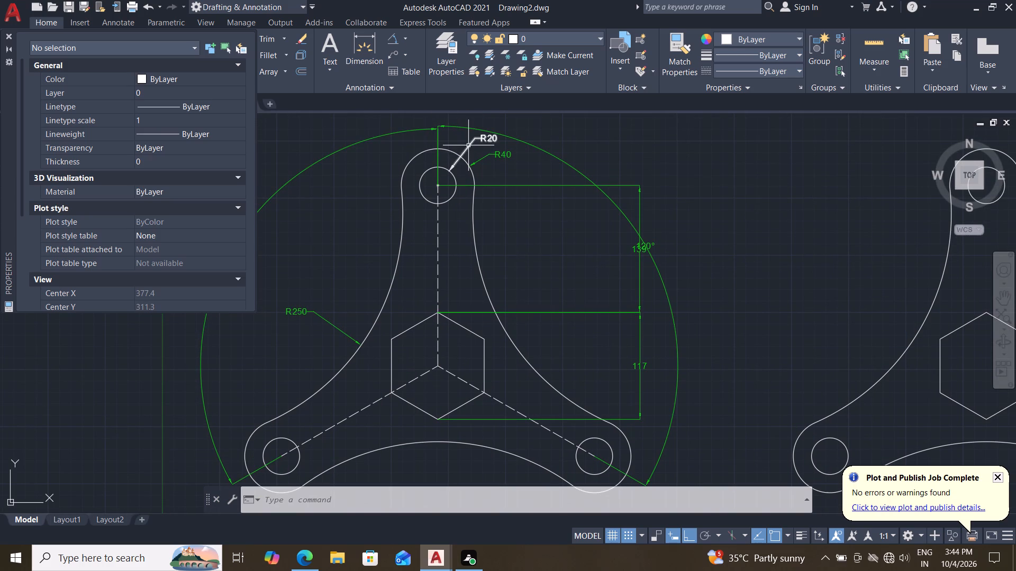
left_click(468, 145)
middle_click_drag(511, 283, 502, 261)
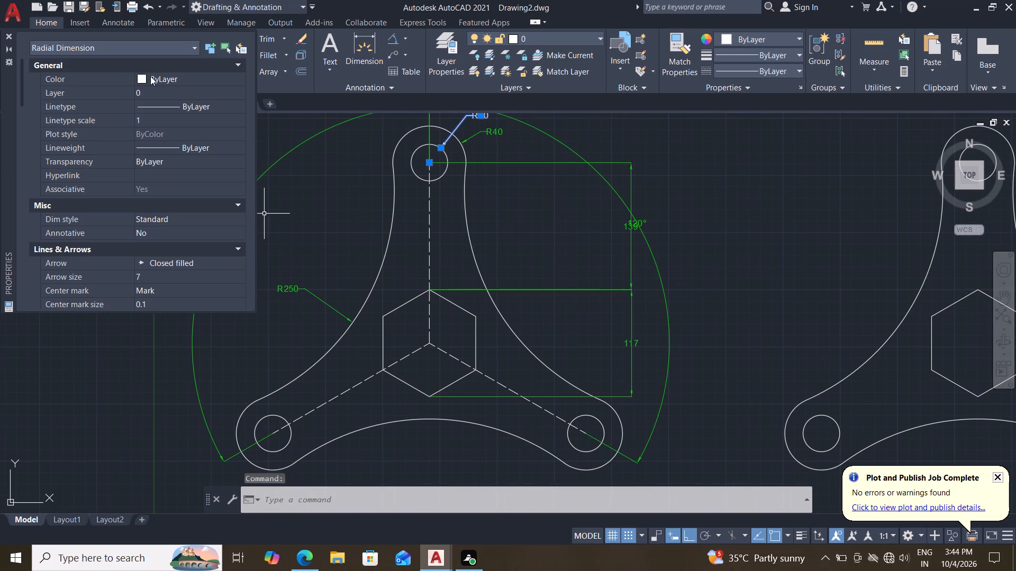
double_click(156, 76)
left_click(155, 136)
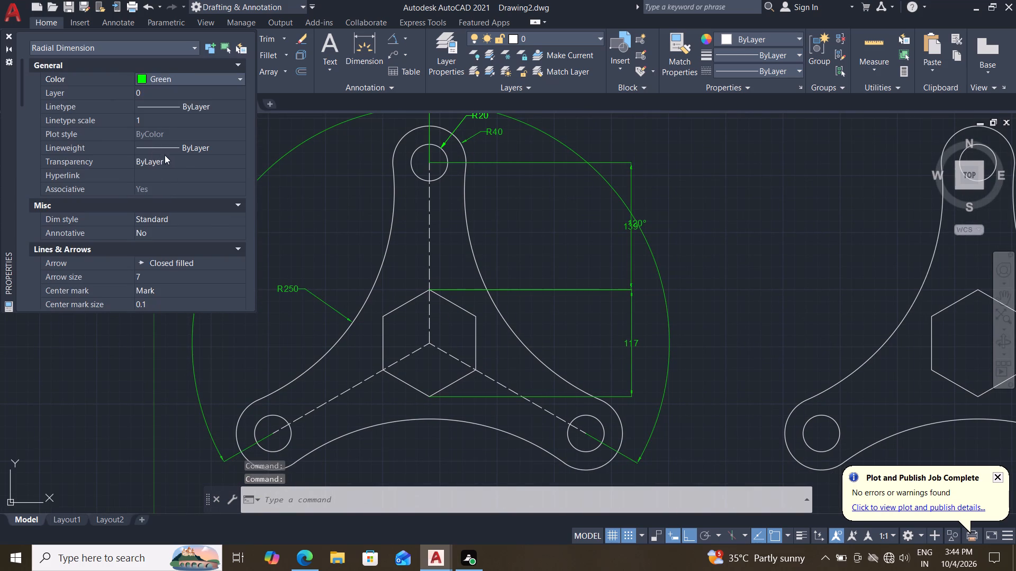
left_click_drag(171, 163, 82, 171)
type("30")
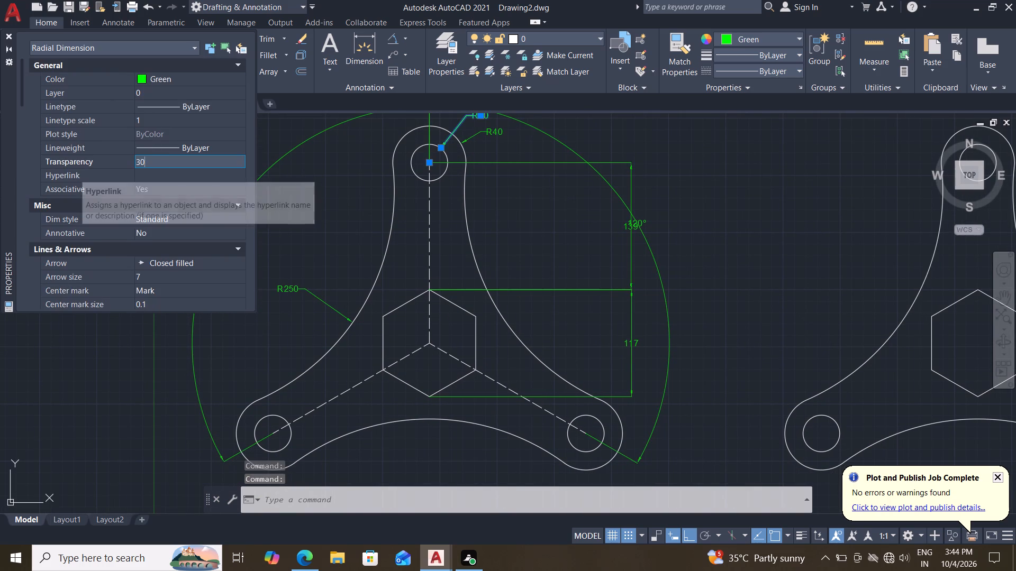
key("Return")
key("Escape")
key("Escape")
key("Escape")
Close the object properties display to clear the drawing area.
scroll(469, 257, "down", 1)
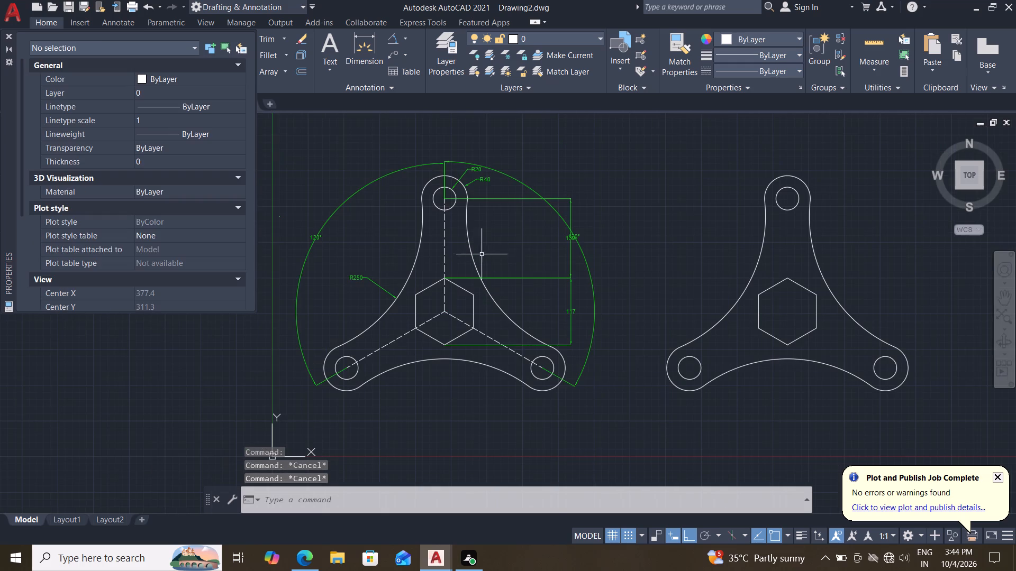
middle_click_drag(536, 297, 521, 295)
middle_click_drag(521, 295, 494, 292)
middle_click_drag(564, 346, 633, 315)
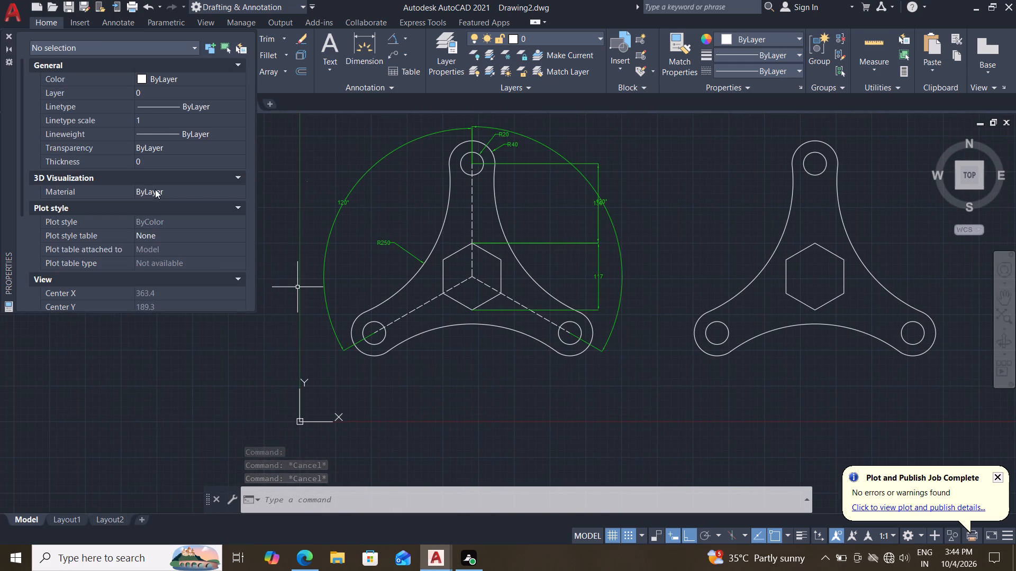
left_click(6, 36)
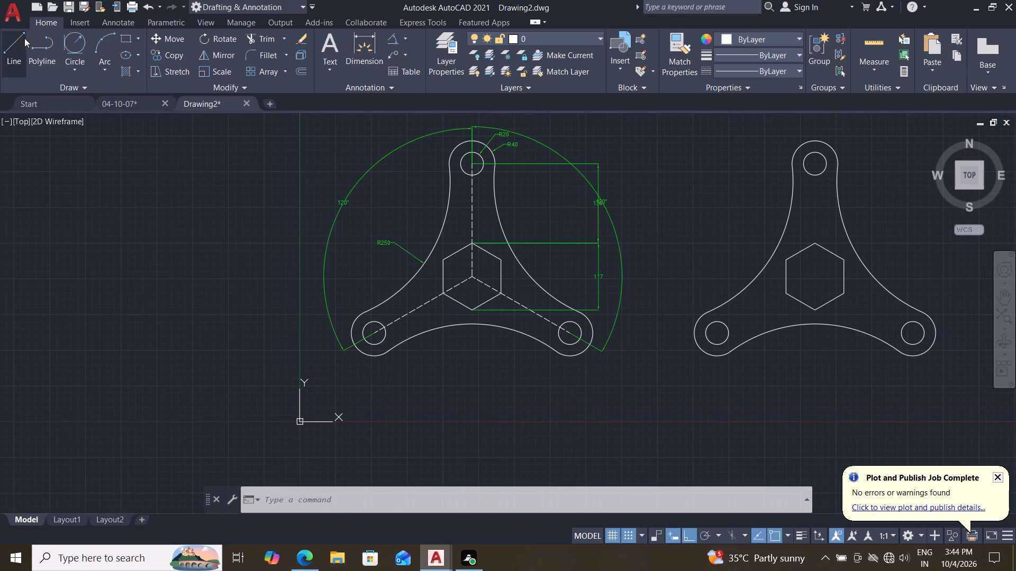
Save the drawing under the name 04-10-08 in the Documents folder.
left_click(18, 21)
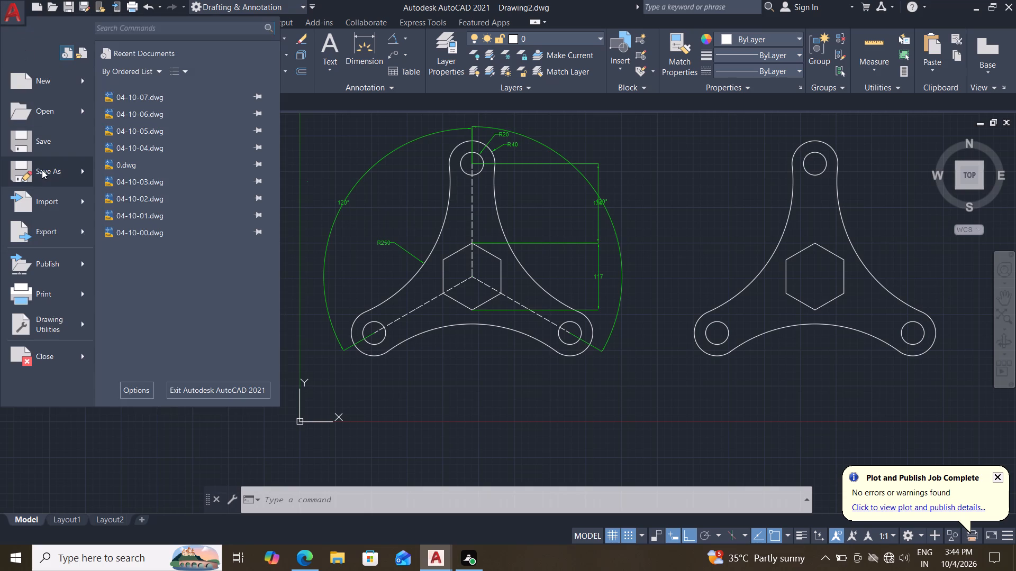
left_click(42, 170)
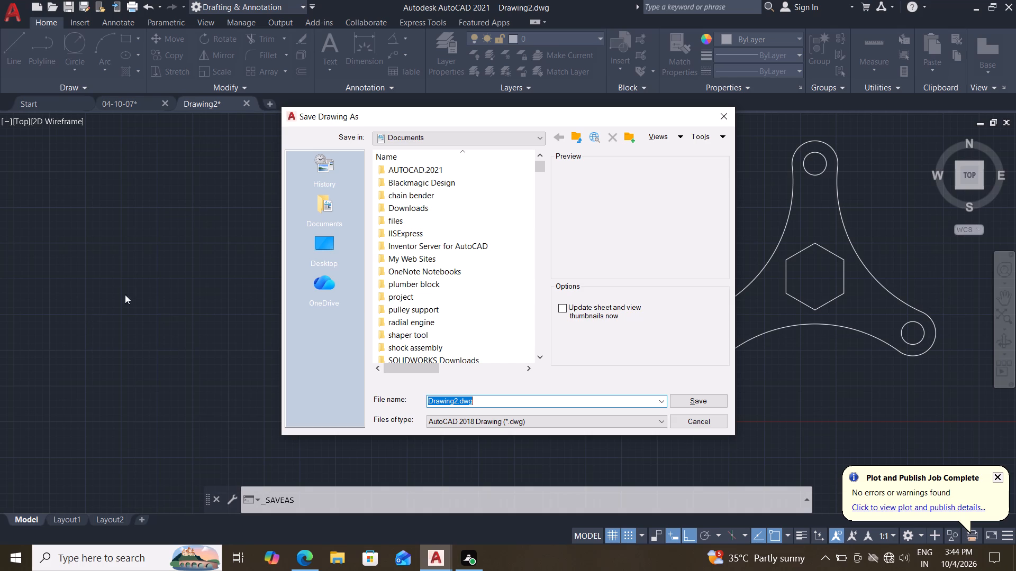
type("04-10")
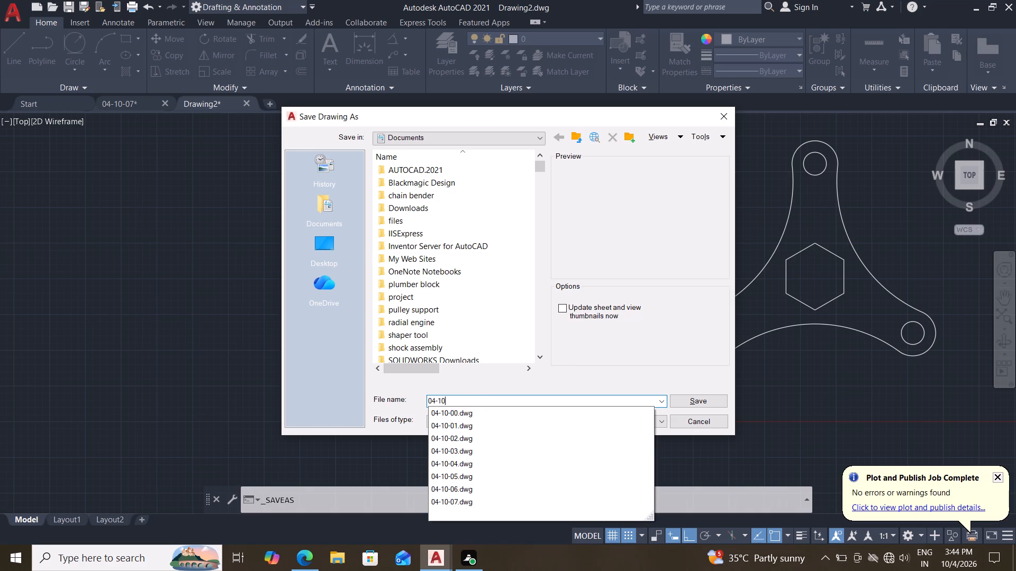
key("minus")
key("0")
key("8")
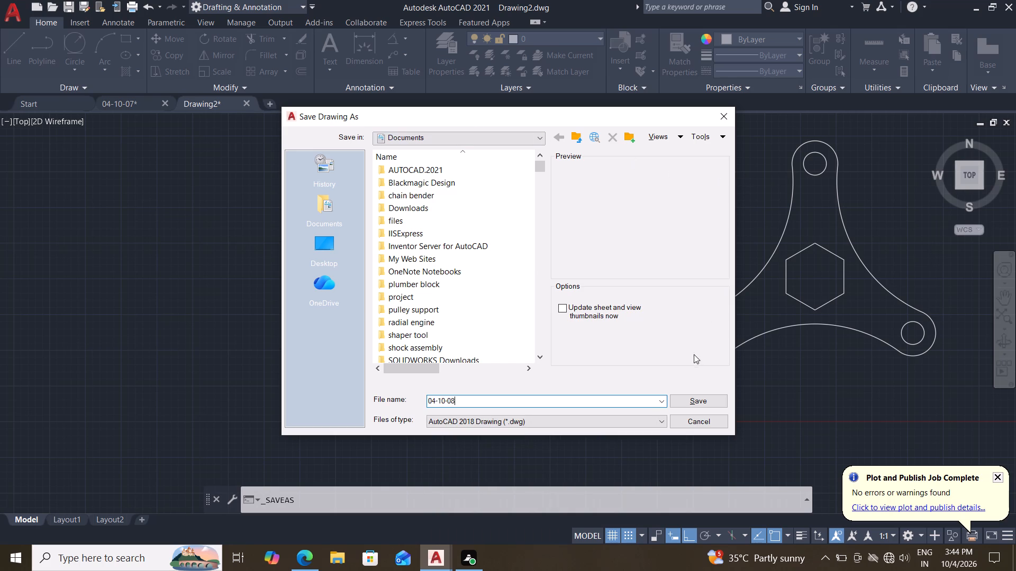
left_click(692, 395)
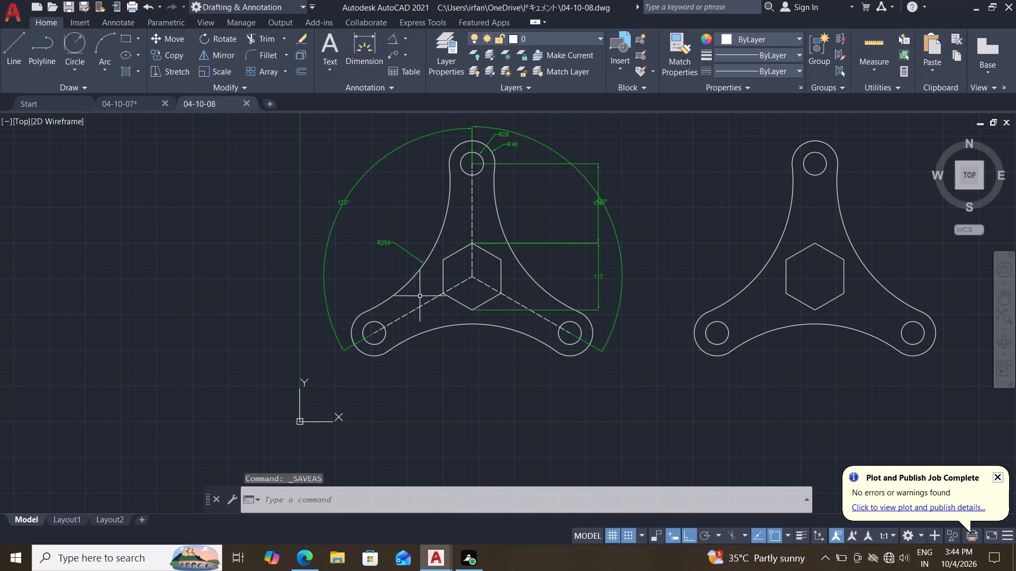
Export the drawing as a PDF named 04-10-08 in the Documents folder.
left_click(3, 10)
left_click(38, 229)
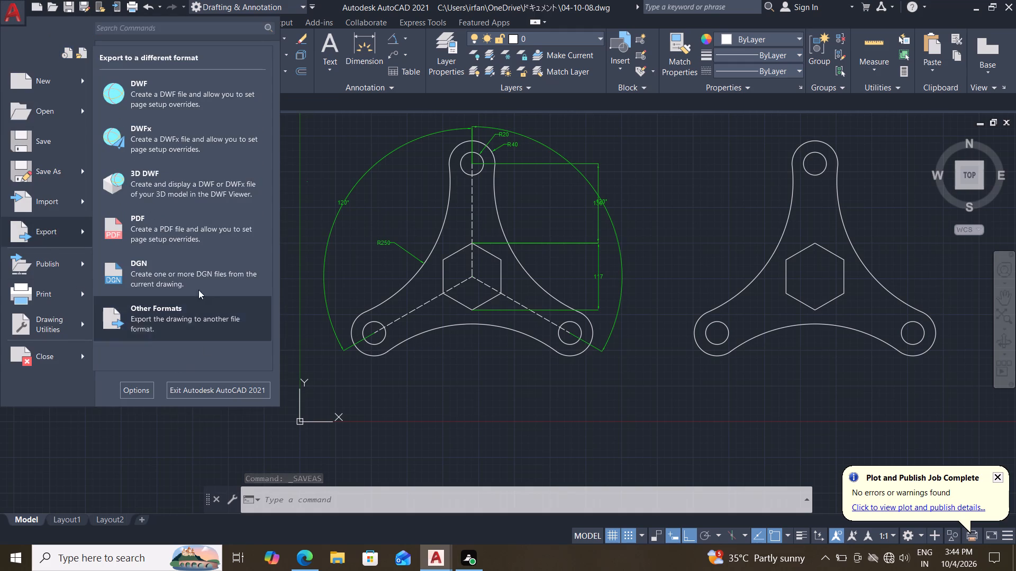
left_click(156, 233)
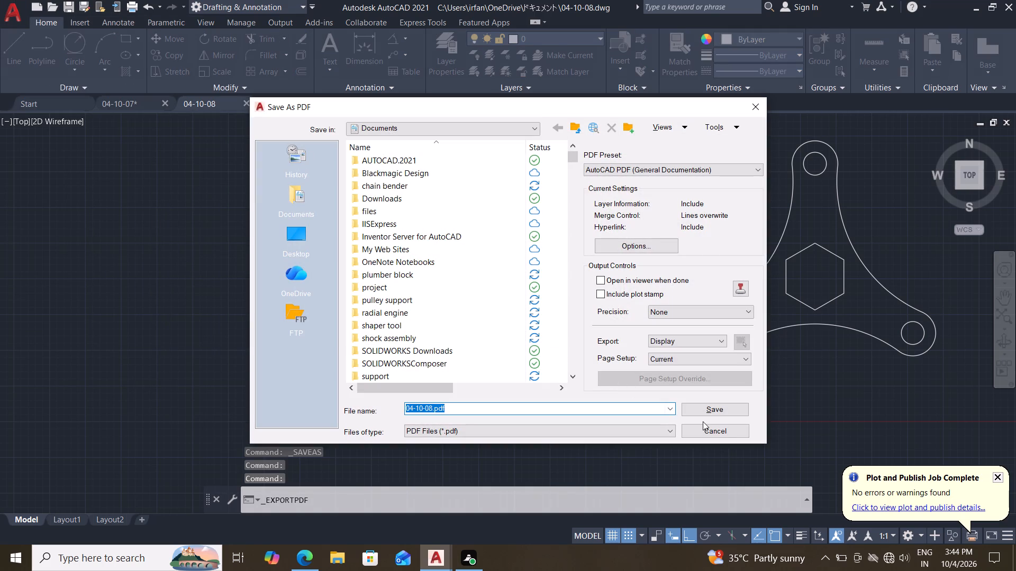
left_click(712, 412)
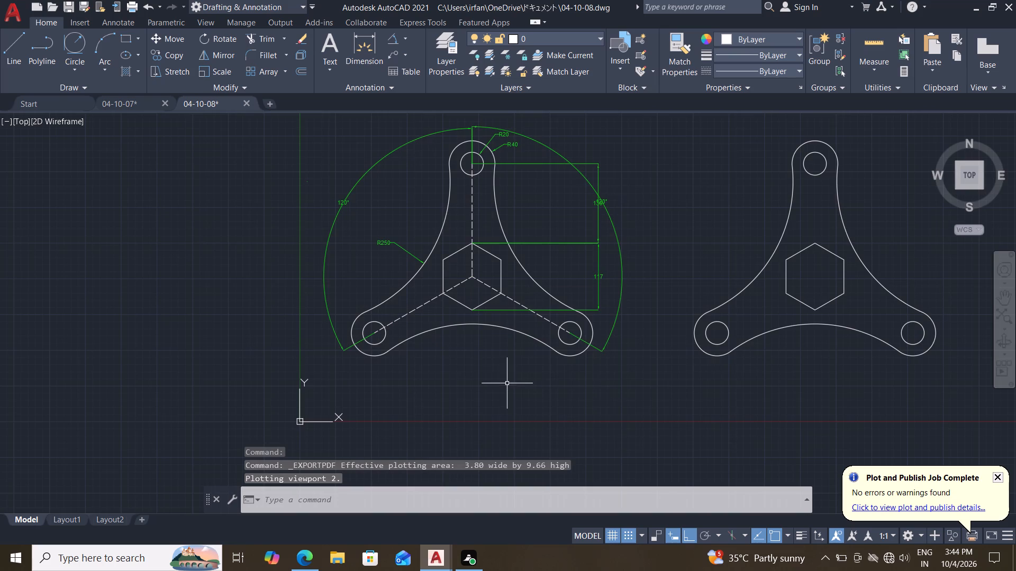
Close the other open drawing, 04-10-07, without saving its changes.
middle_click_drag(511, 381, 470, 401)
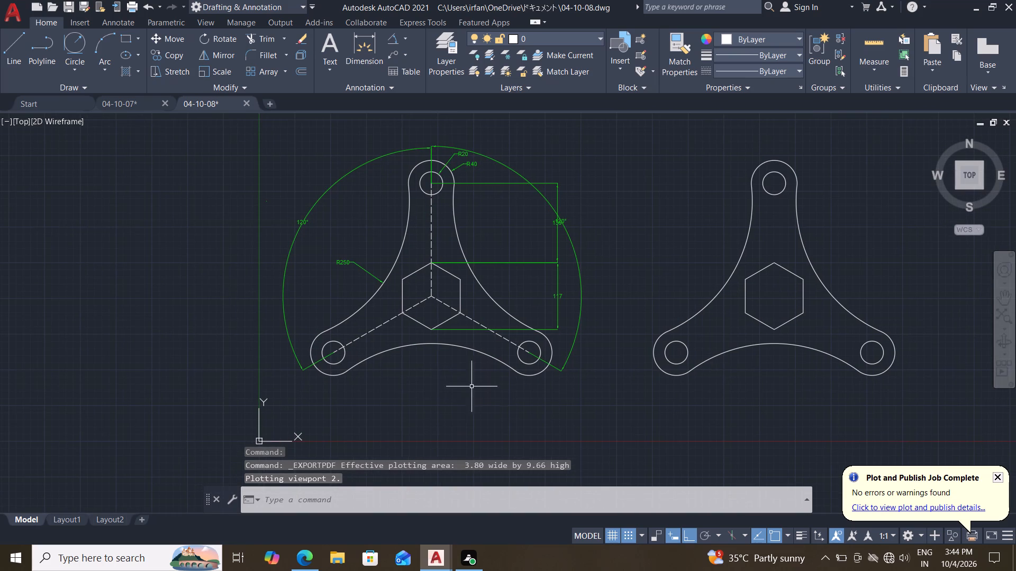
middle_click_drag(402, 401, 424, 388)
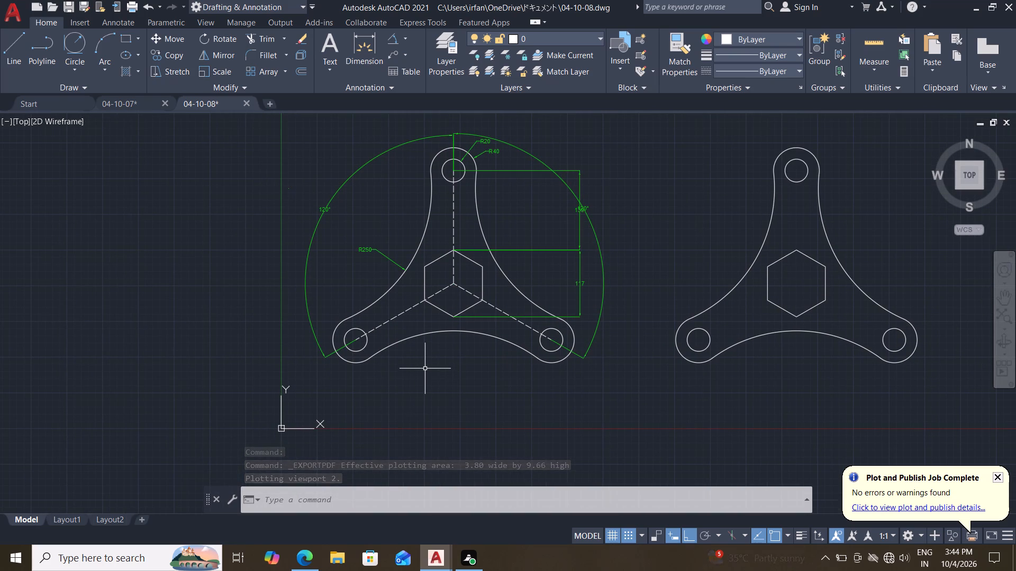
left_click(165, 102)
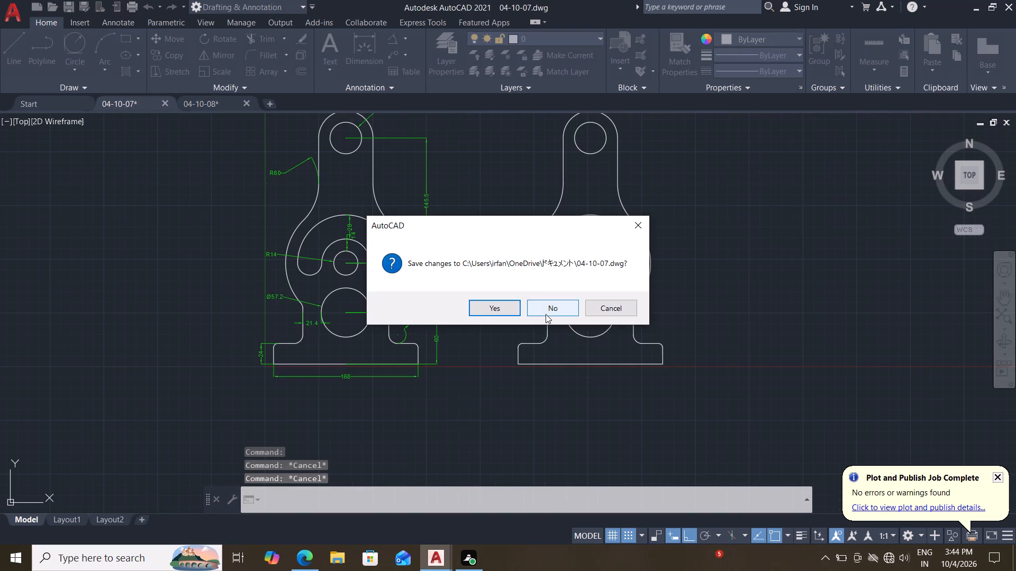
left_click(546, 314)
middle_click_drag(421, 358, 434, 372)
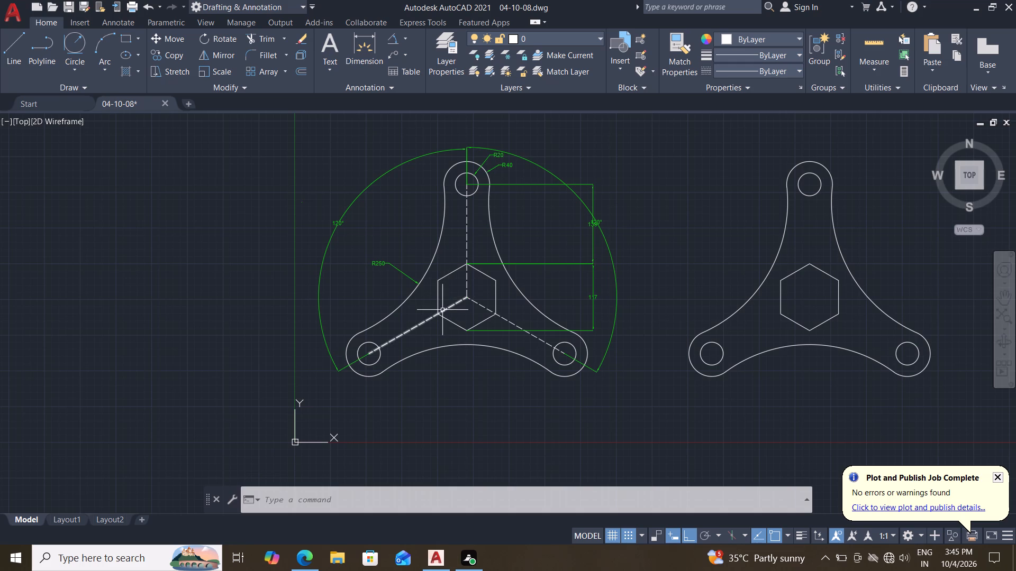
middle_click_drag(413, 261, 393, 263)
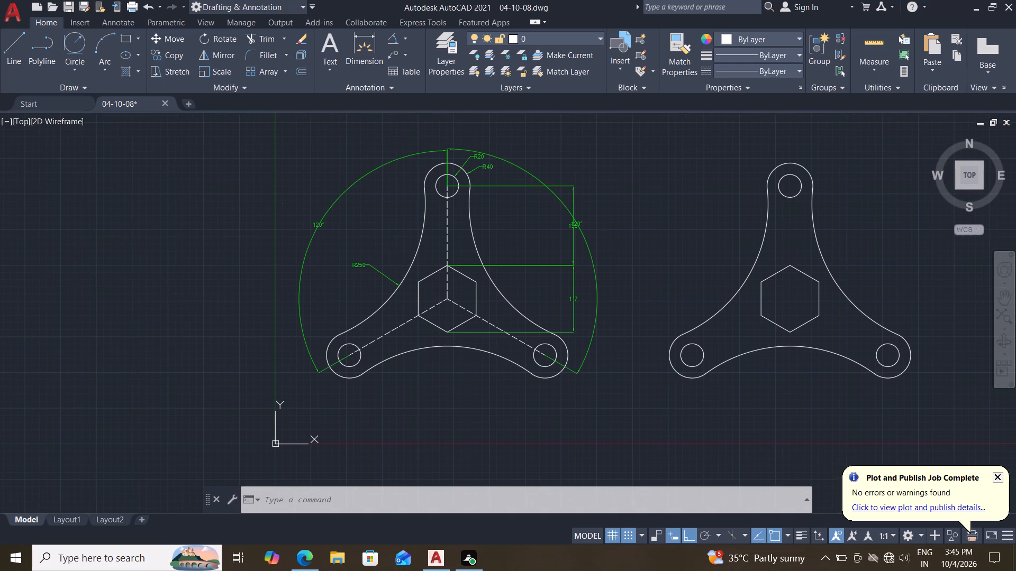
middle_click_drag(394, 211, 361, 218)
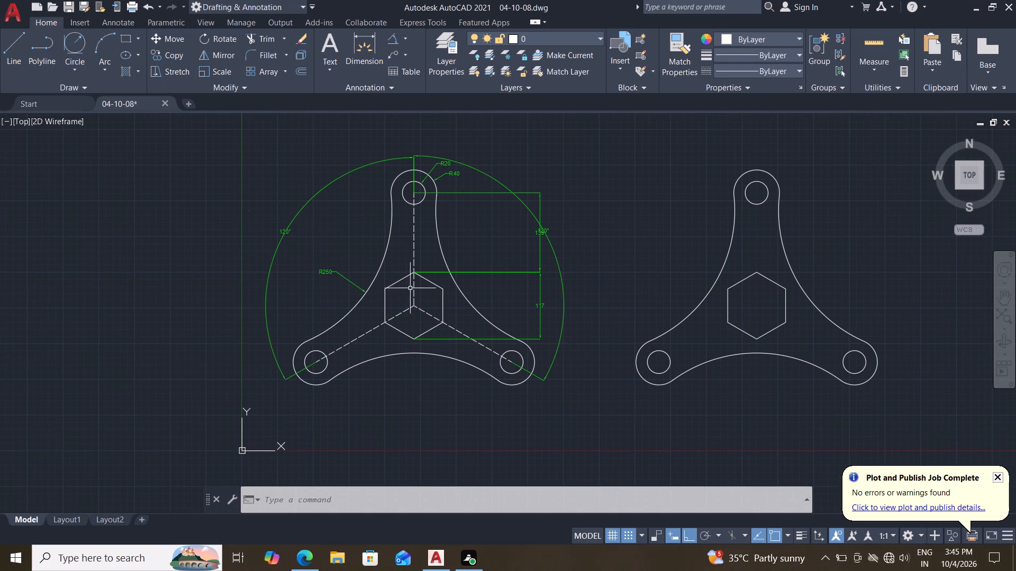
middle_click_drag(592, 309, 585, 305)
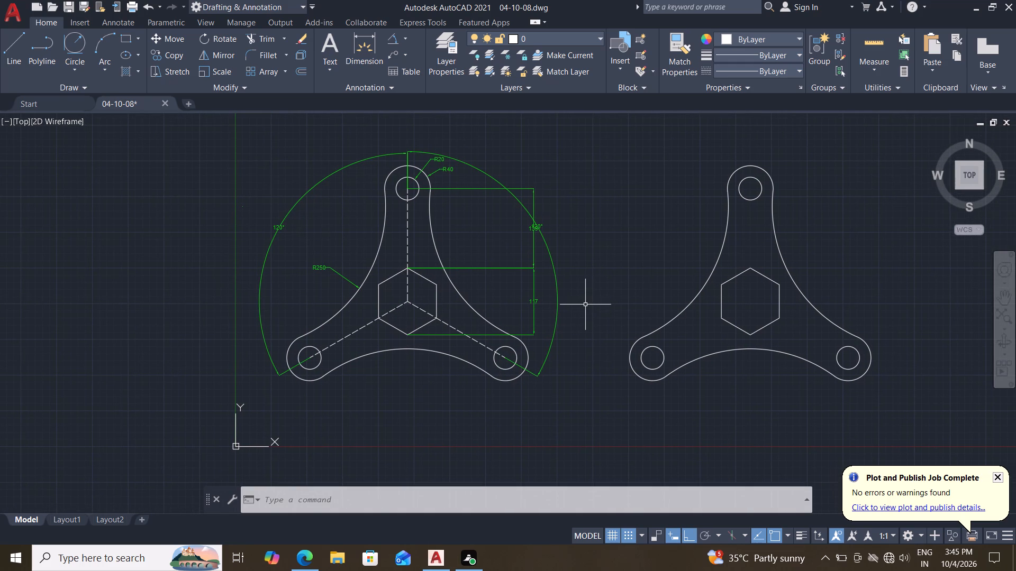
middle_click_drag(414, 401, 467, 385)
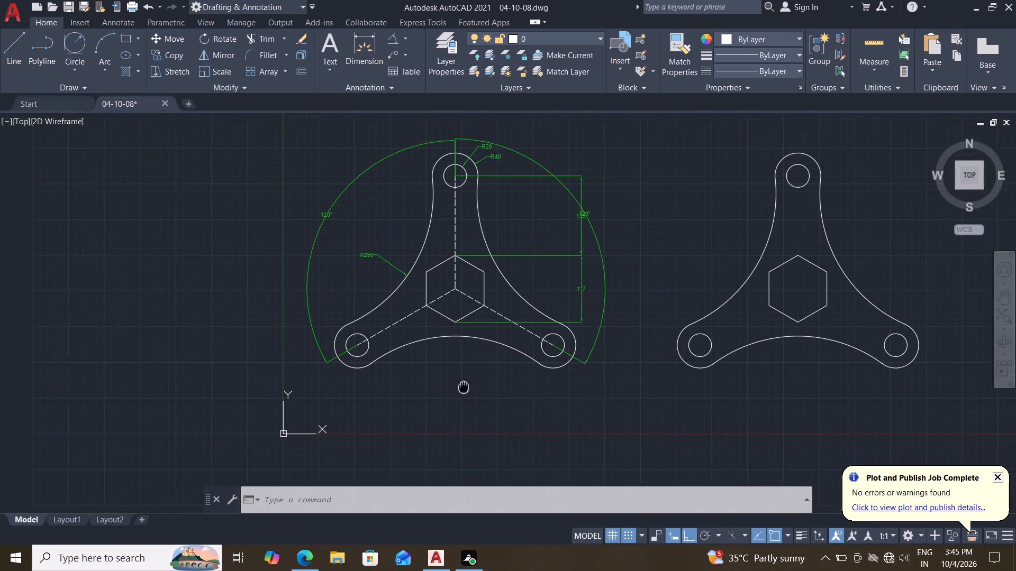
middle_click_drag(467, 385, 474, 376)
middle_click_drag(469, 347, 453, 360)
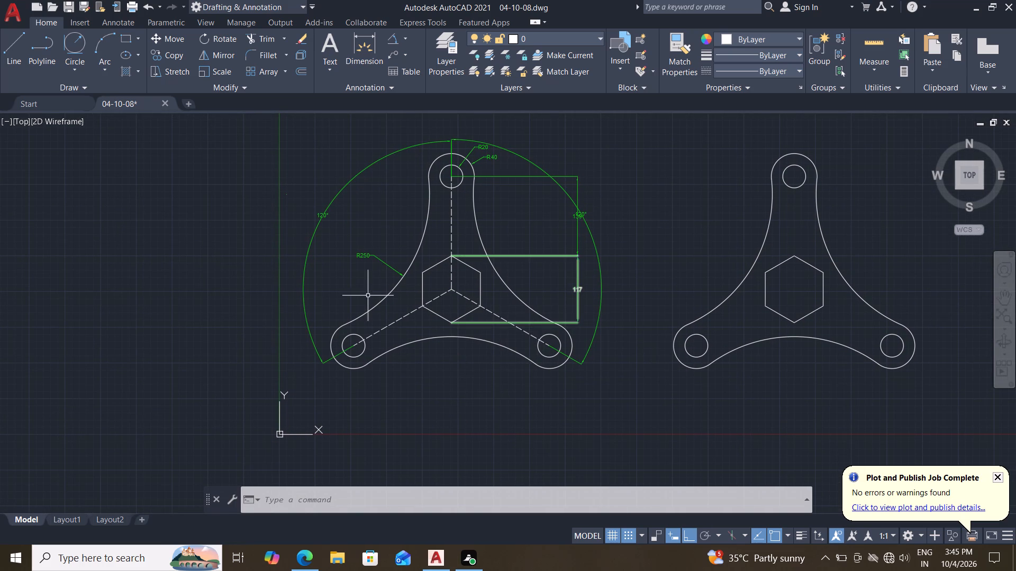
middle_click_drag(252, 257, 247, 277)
Rotate the text of the two vertical linear dimensions, hexagon height and hexagon top to upper hole centre, to 90 degrees.
scroll(429, 313, "up", 2)
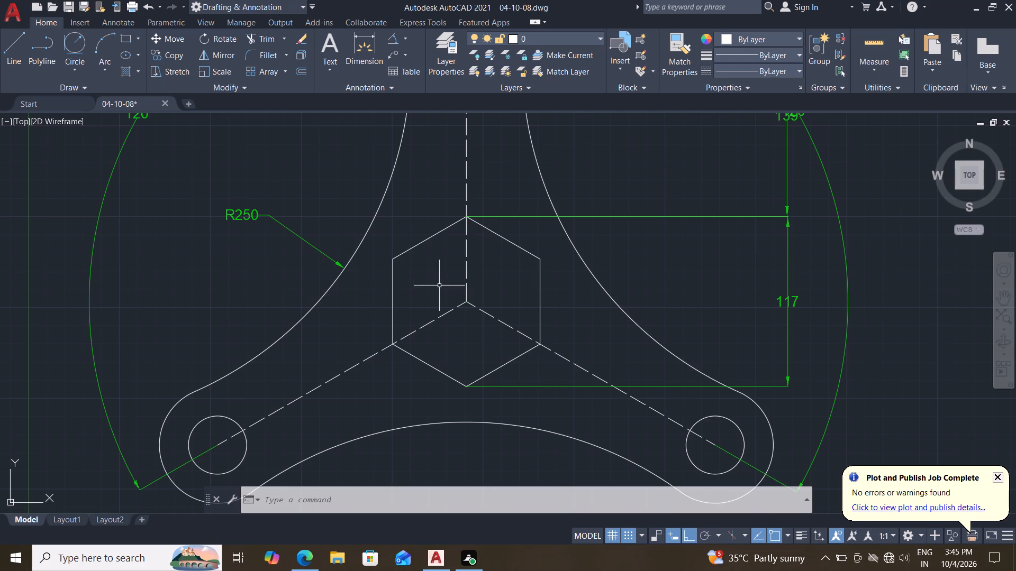
scroll(436, 287, "down", 1)
middle_click_drag(437, 229, 416, 268)
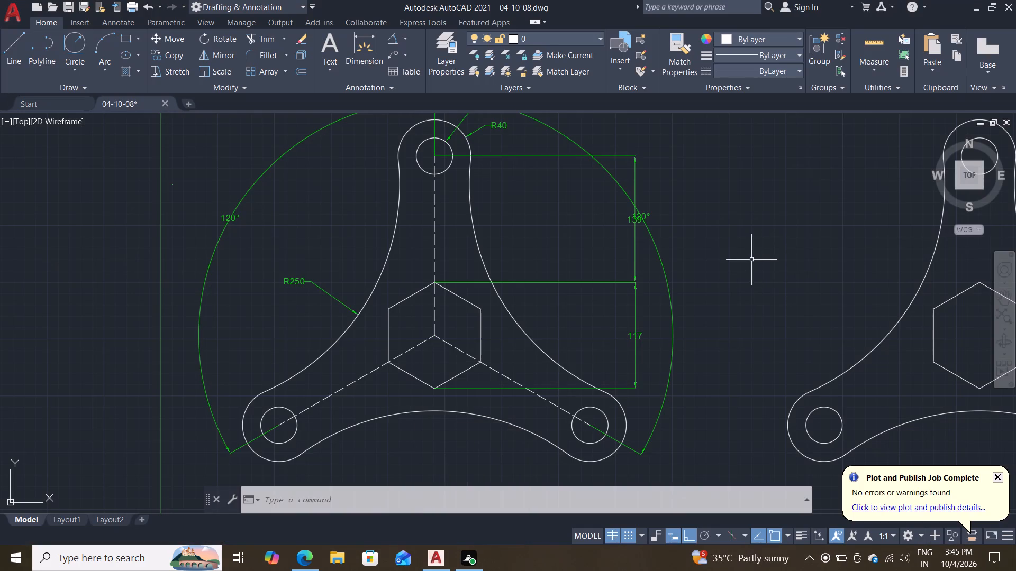
middle_click_drag(751, 260, 765, 253)
key("d")
key("e")
key("d")
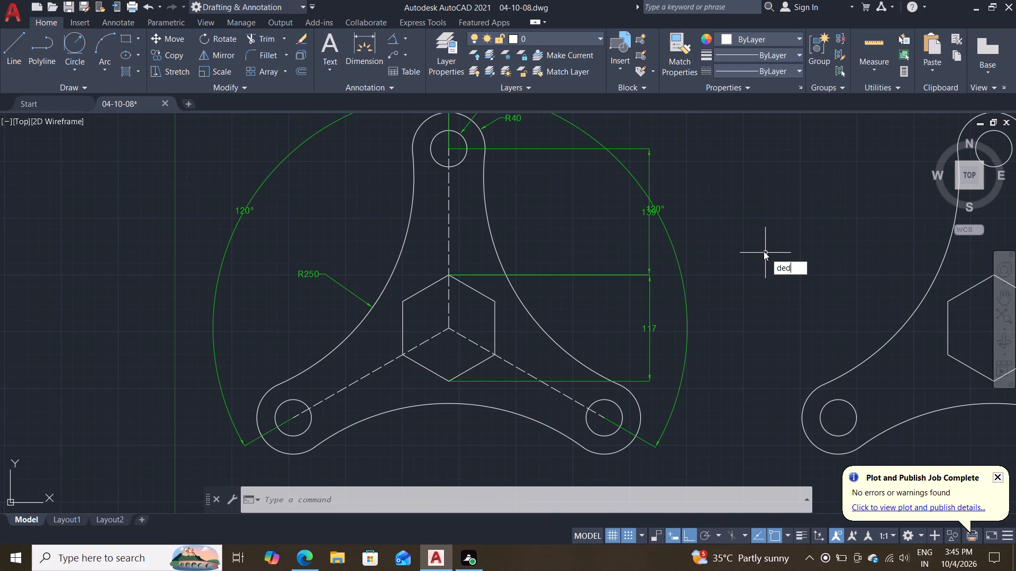
key("Return")
left_click_drag(793, 306, 764, 251)
key("9")
key("0")
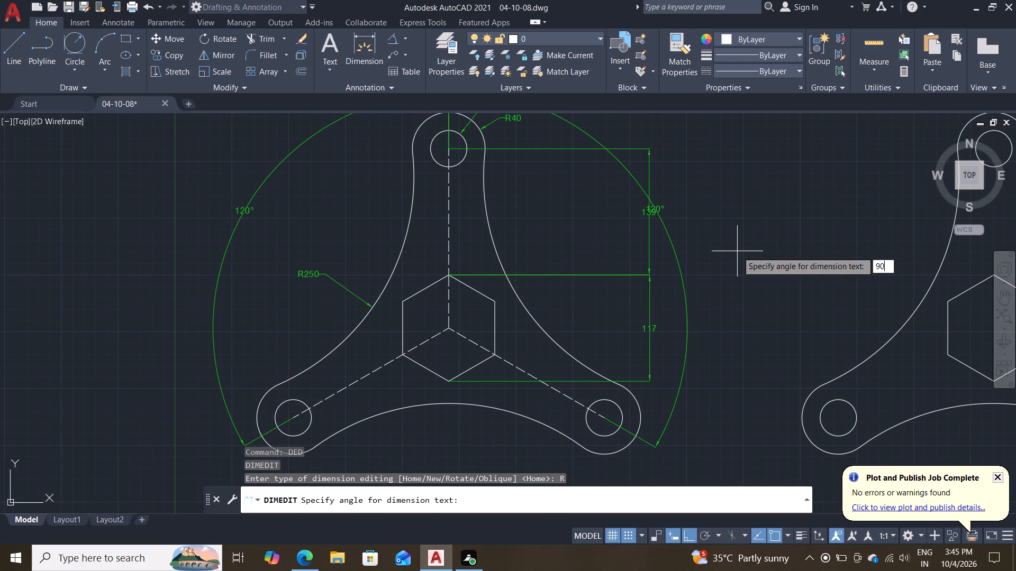
key("Return")
left_click(647, 326)
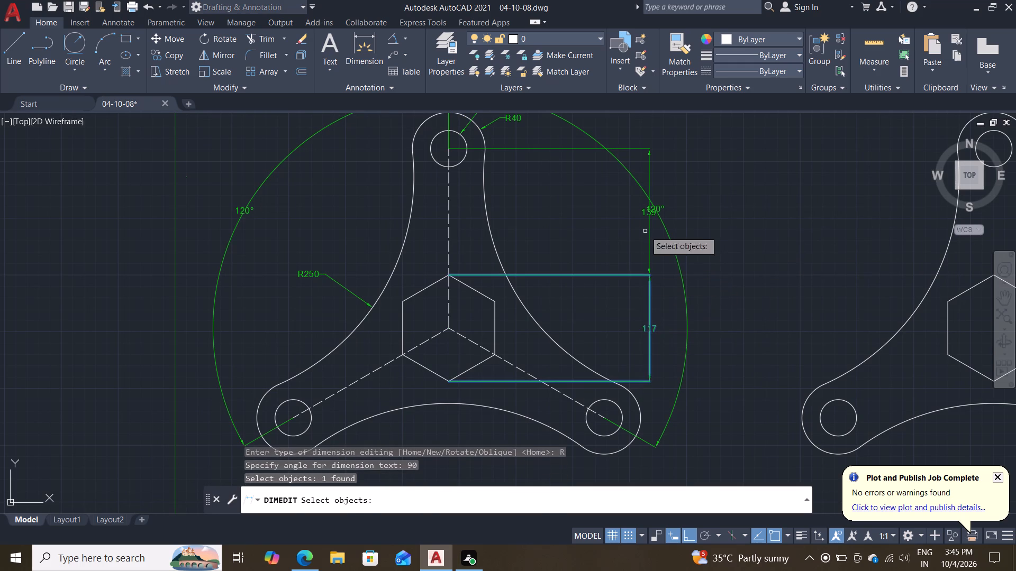
left_click(649, 223)
key("Return")
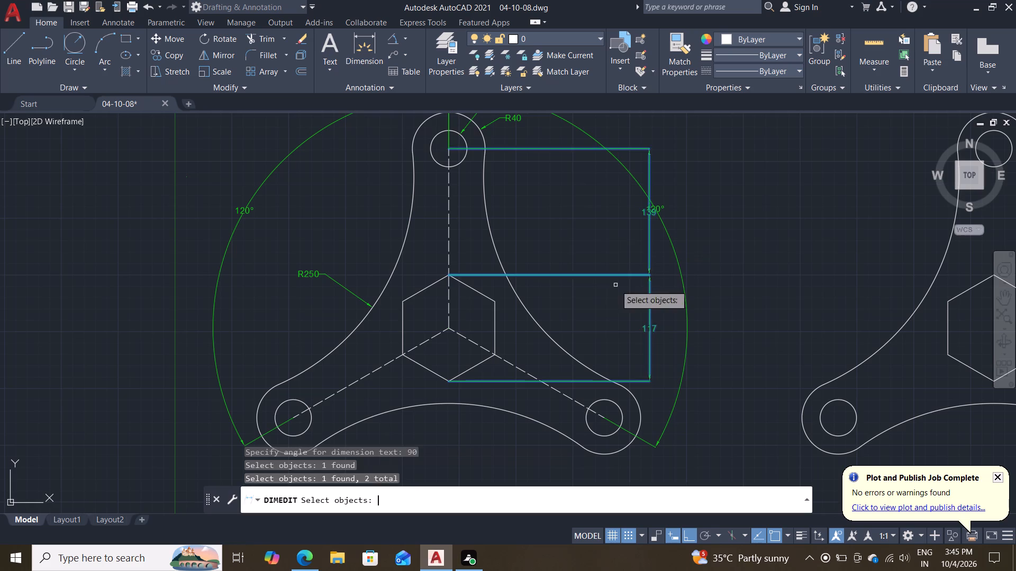
middle_click_drag(600, 311, 606, 285)
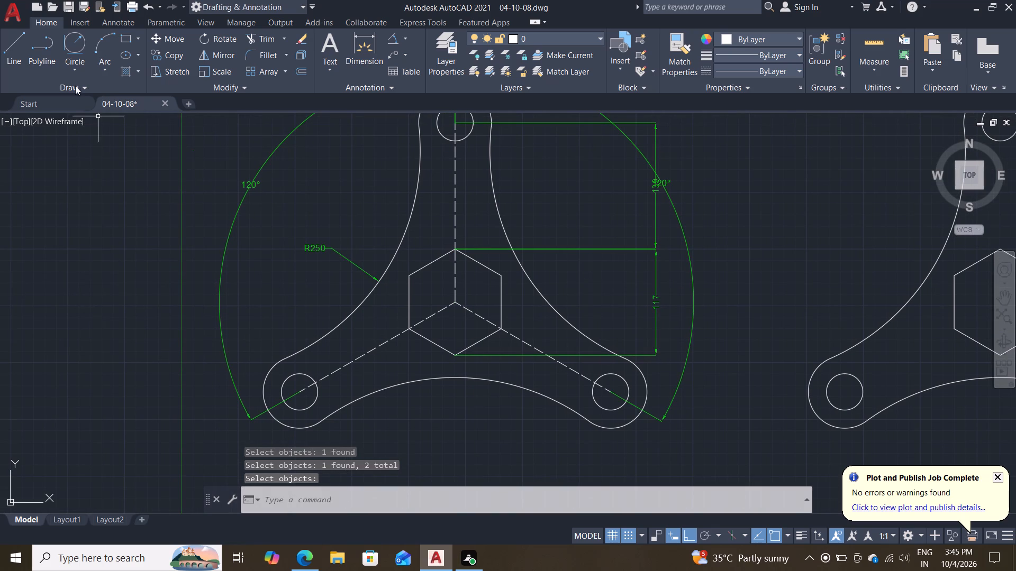